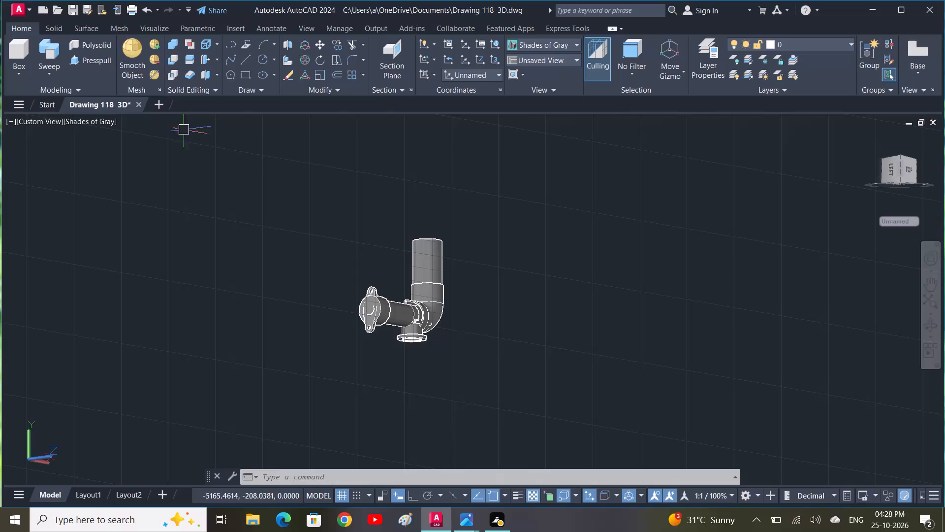
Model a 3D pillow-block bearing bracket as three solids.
Create a new blank drawing alongside the open Drawing 118 3D file.
click(160, 106)
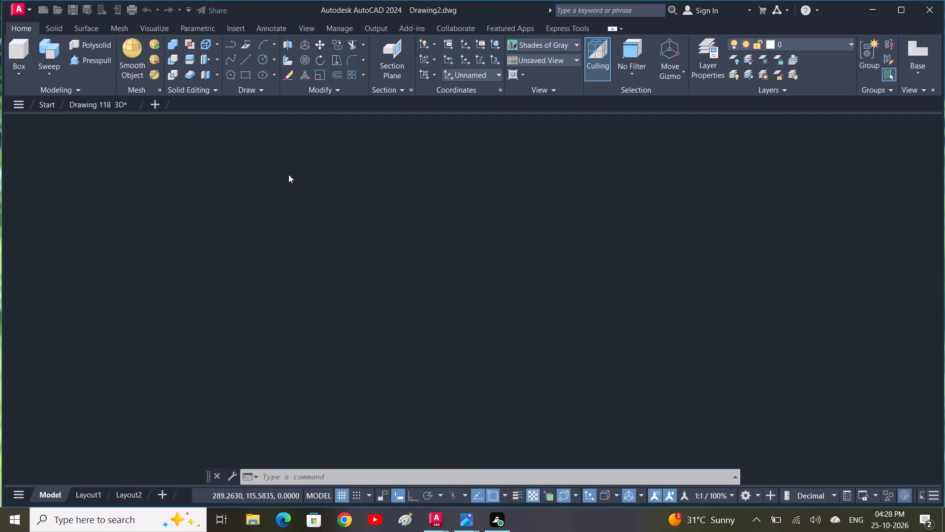
scroll(291, 175, down, 1)
scroll(322, 232, up, 1)
scroll(352, 259, up, 1)
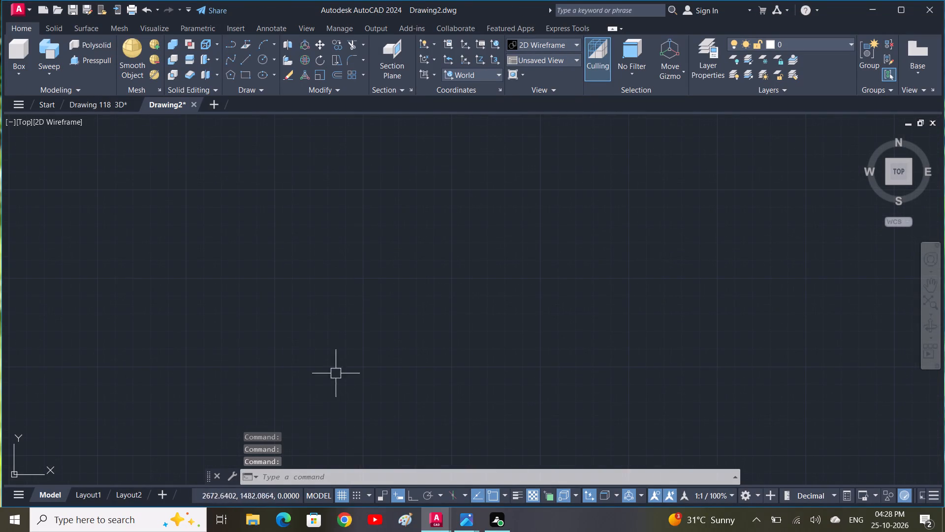
Close the 3 D DIA 19 reference image window in Photos.
click(470, 525)
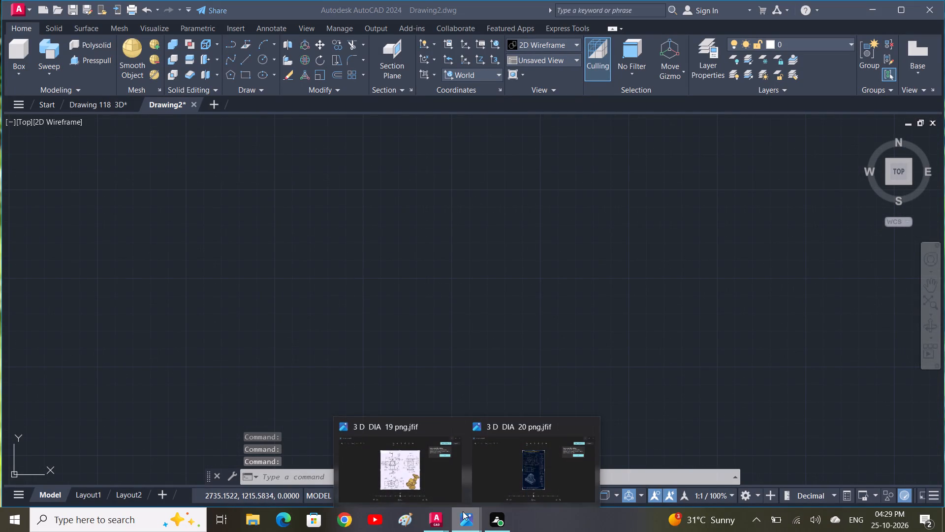
click(457, 428)
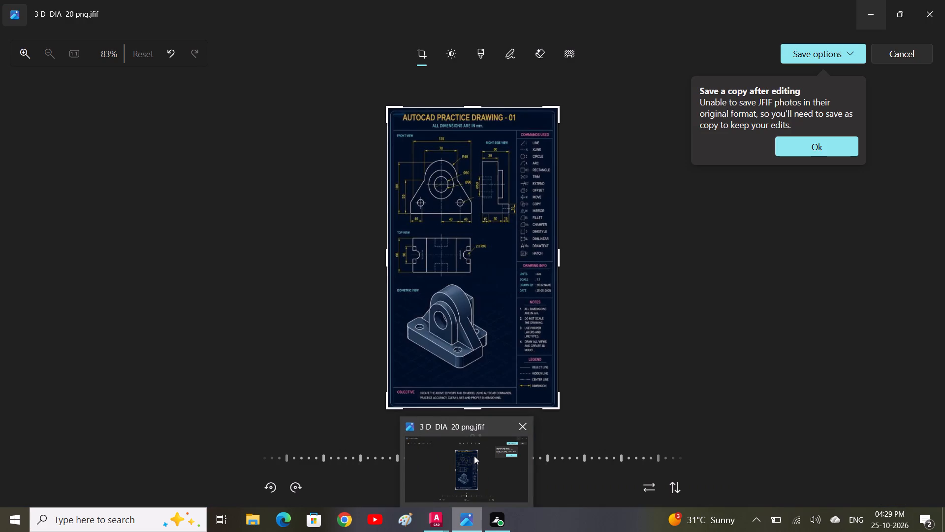
Switch to the 3 D DIA 20 image in Photos and examine the bracket's dimensioned front, side and top views.
click(464, 437)
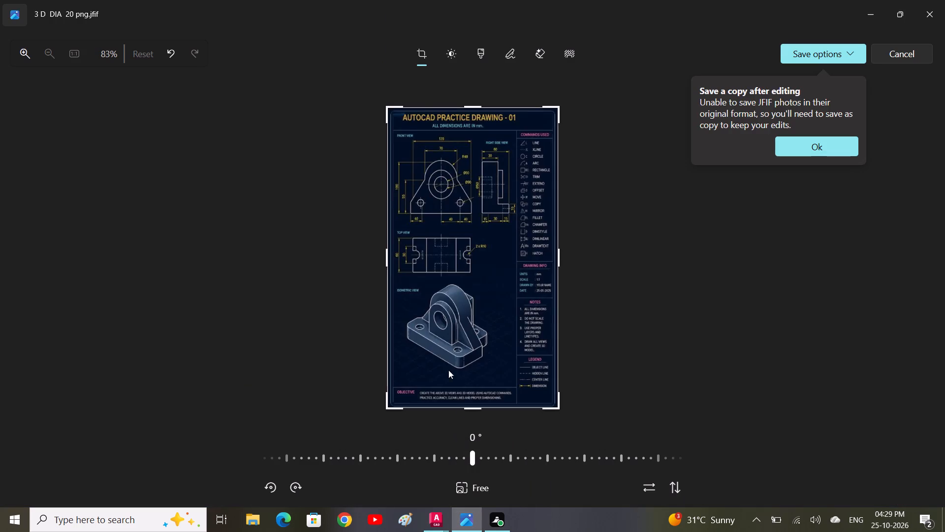
scroll(443, 352, up, 5)
scroll(435, 240, down, 2)
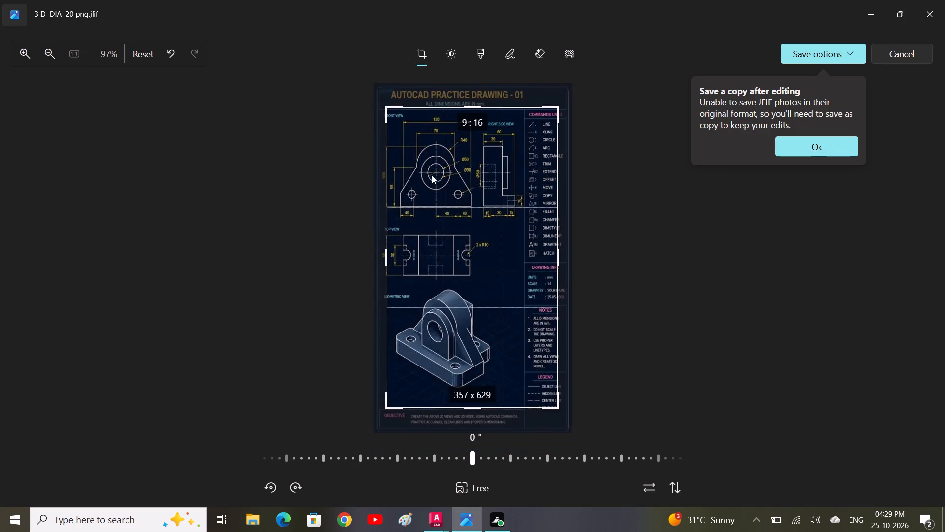
scroll(430, 188, down, 2)
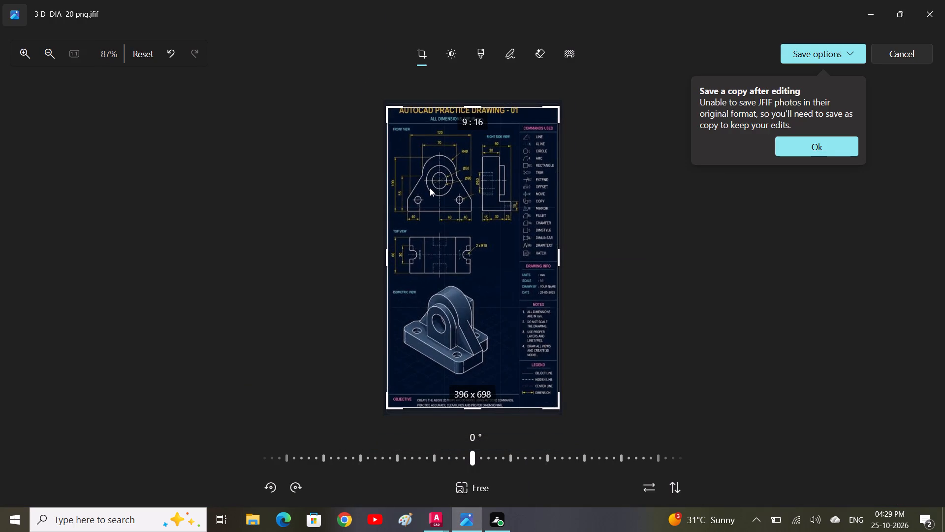
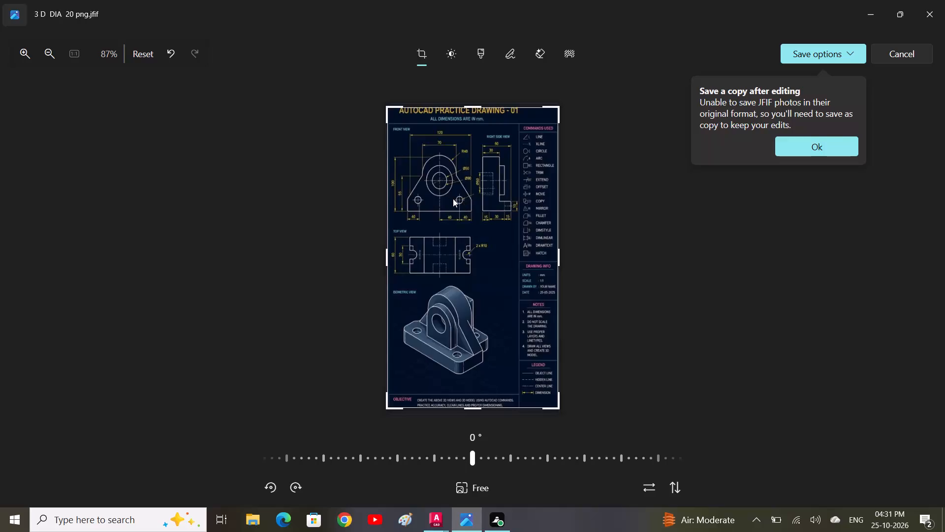
Examine the bracket's front and top views up close, reading the outline, bore and hole dimensions.
scroll(441, 210, up, 5)
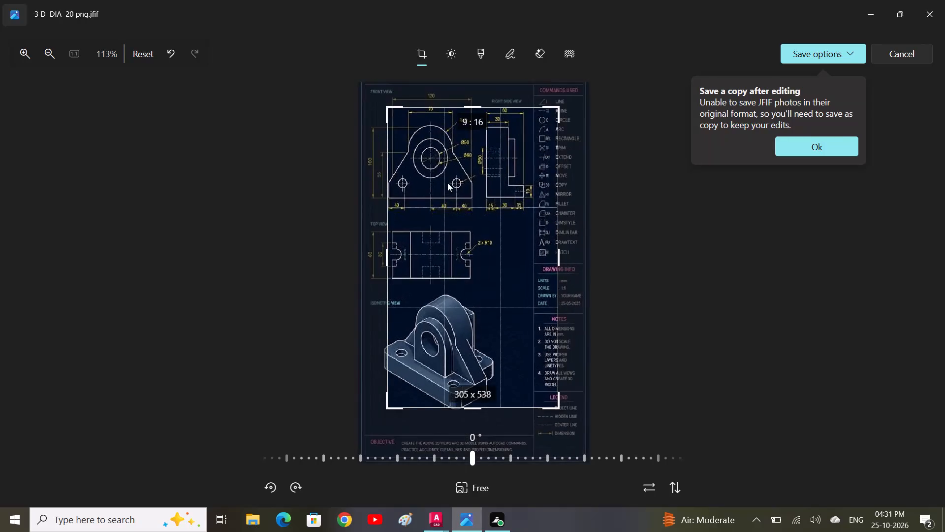
scroll(447, 182, up, 1)
middle_drag(447, 180, 463, 209)
scroll(454, 182, up, 1)
middle_drag(449, 186, 482, 212)
scroll(482, 212, up, 1)
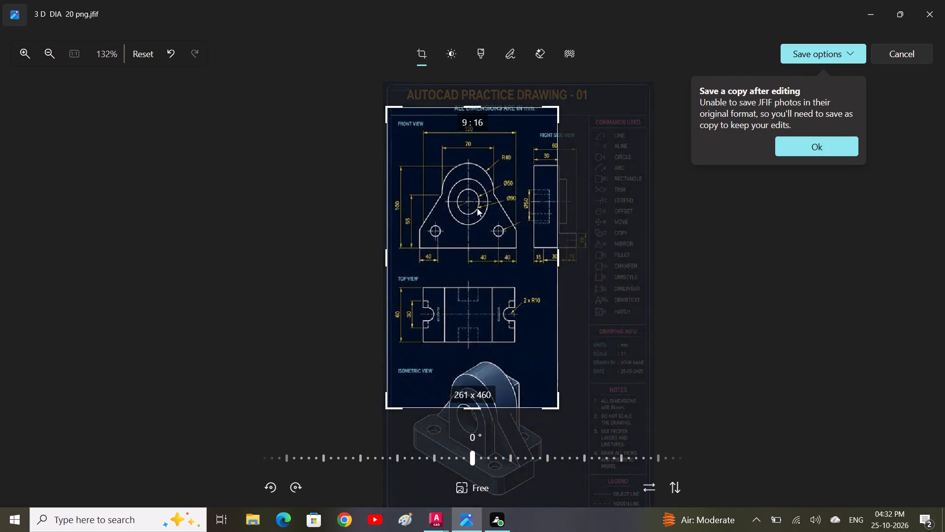
scroll(476, 202, up, 2)
middle_drag(482, 197, 490, 213)
scroll(490, 211, down, 1)
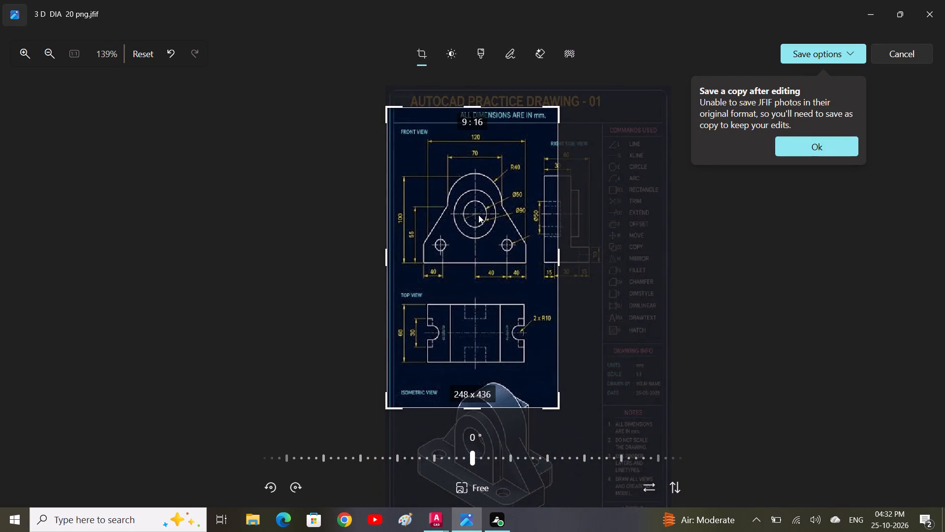
middle_drag(478, 215, 482, 232)
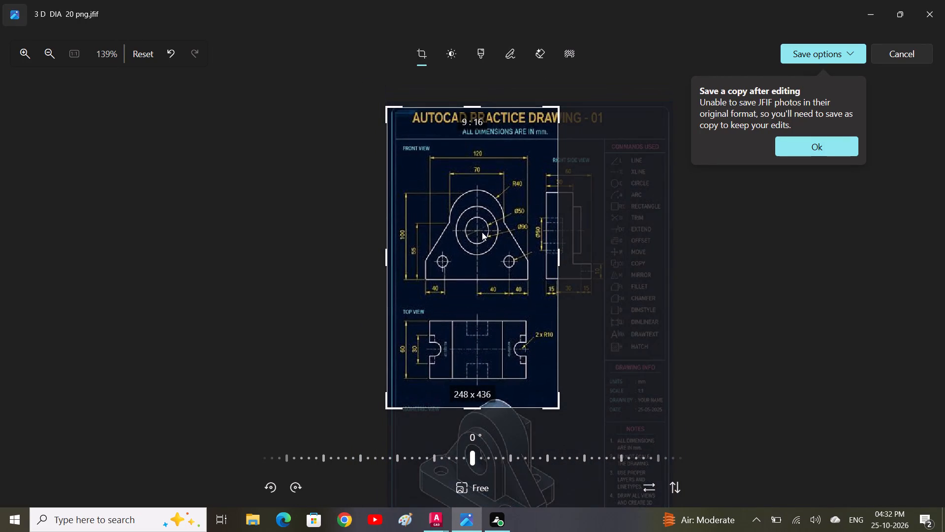
scroll(491, 233, up, 1)
middle_drag(494, 234, 503, 238)
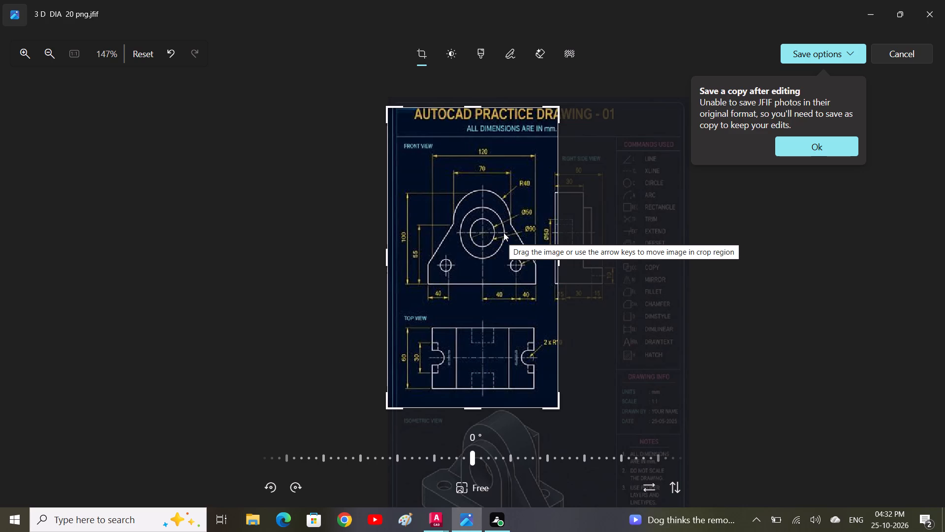
scroll(504, 221, down, 1)
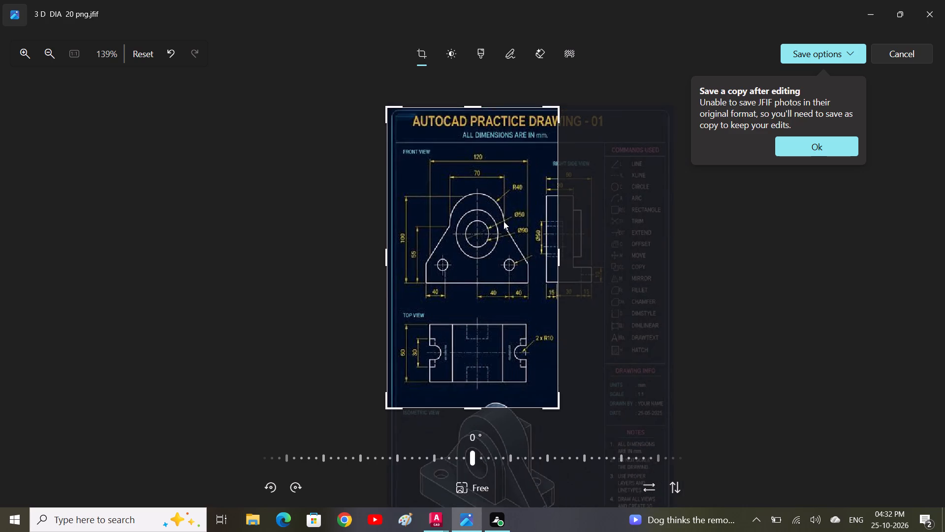
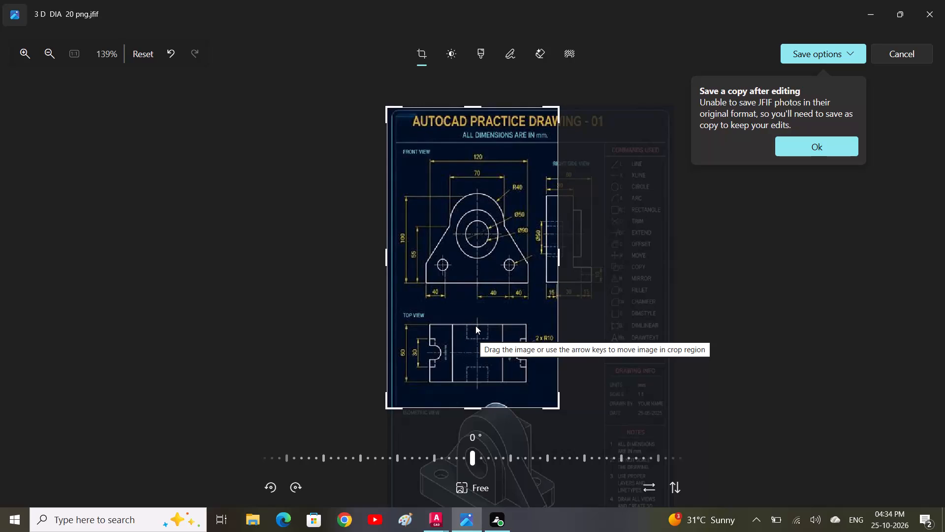
Examine the bracket's right side view in the reference image, reading its depth and thickness dimensions.
scroll(475, 326, down, 1)
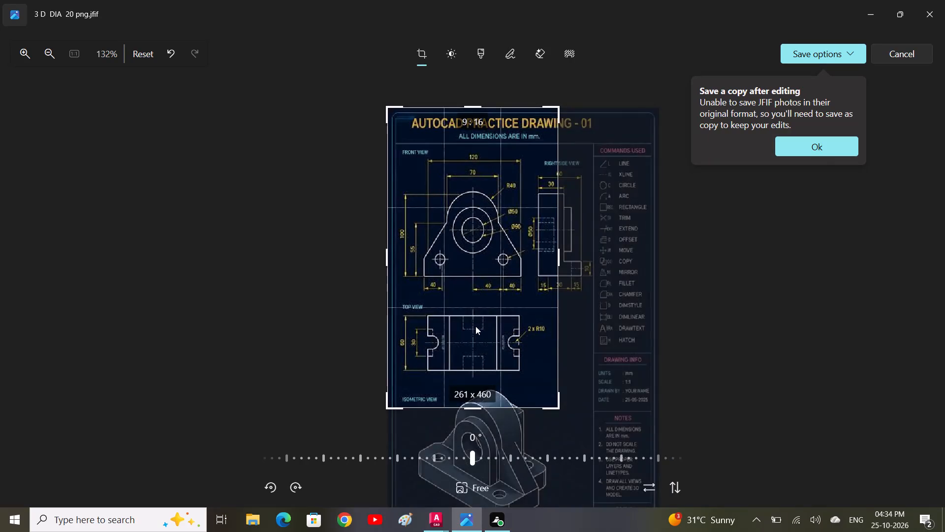
scroll(491, 312, up, 1)
middle_drag(491, 311, 445, 317)
middle_drag(485, 303, 470, 304)
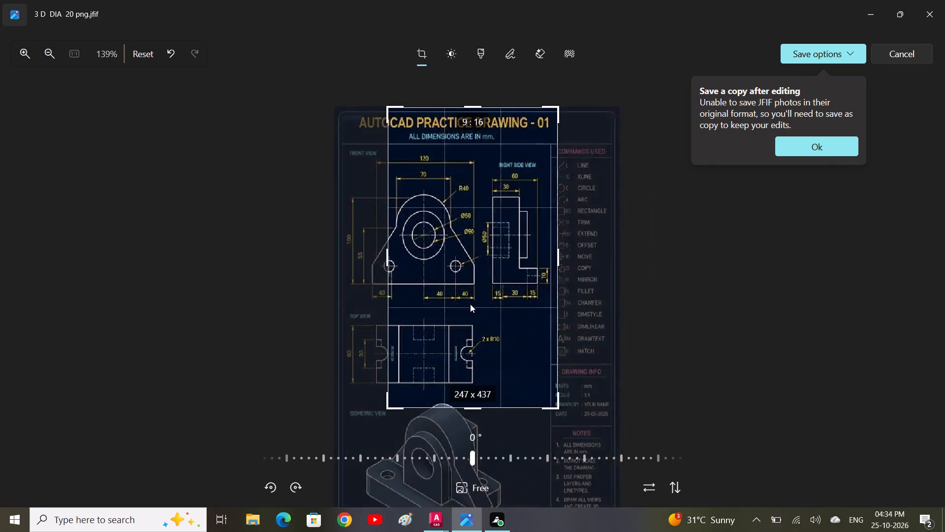
middle_drag(470, 304, 467, 304)
scroll(468, 303, up, 1)
scroll(470, 301, down, 4)
middle_drag(470, 305, 476, 306)
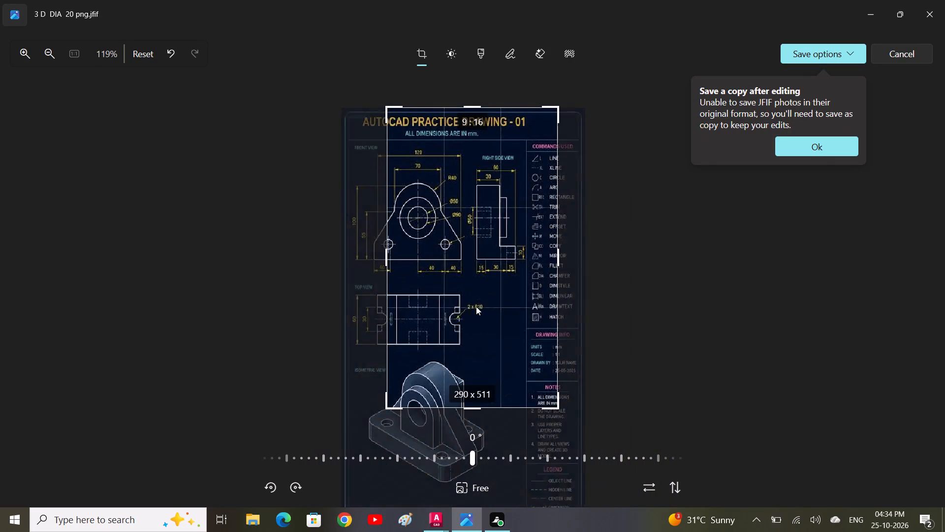
middle_drag(476, 306, 510, 297)
Examine the front and top views up close again, checking the outline, hole positions and side notches.
scroll(484, 306, up, 1)
middle_drag(484, 306, 498, 324)
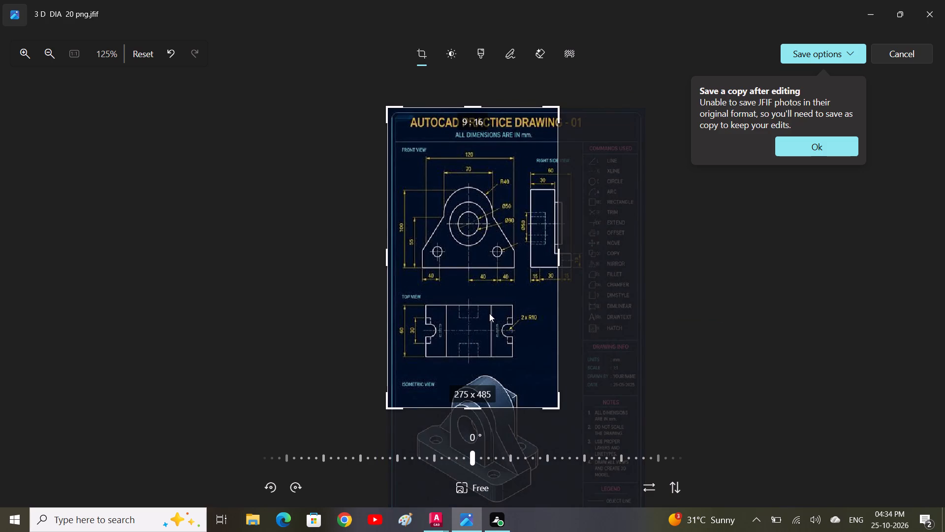
scroll(504, 256, up, 4)
scroll(488, 242, down, 3)
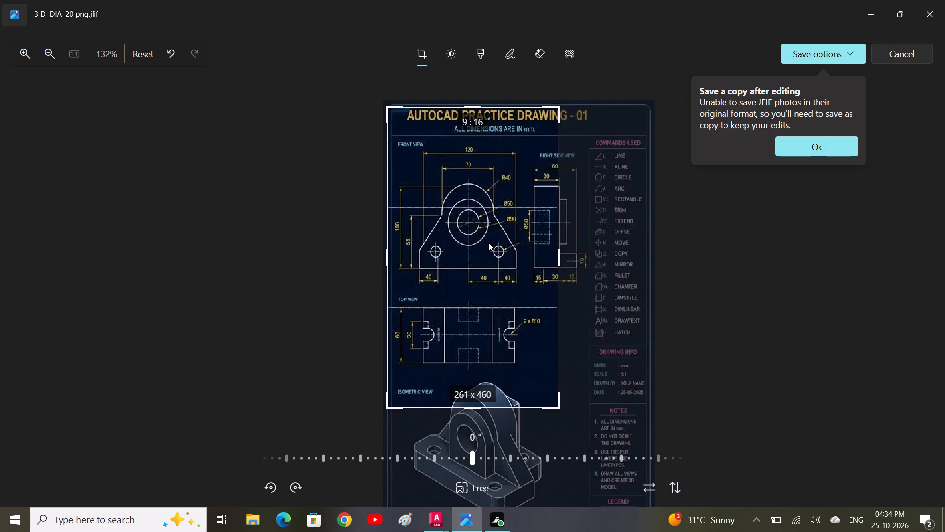
scroll(490, 242, up, 1)
middle_drag(492, 246, 504, 291)
scroll(501, 271, up, 1)
middle_drag(501, 269, 507, 276)
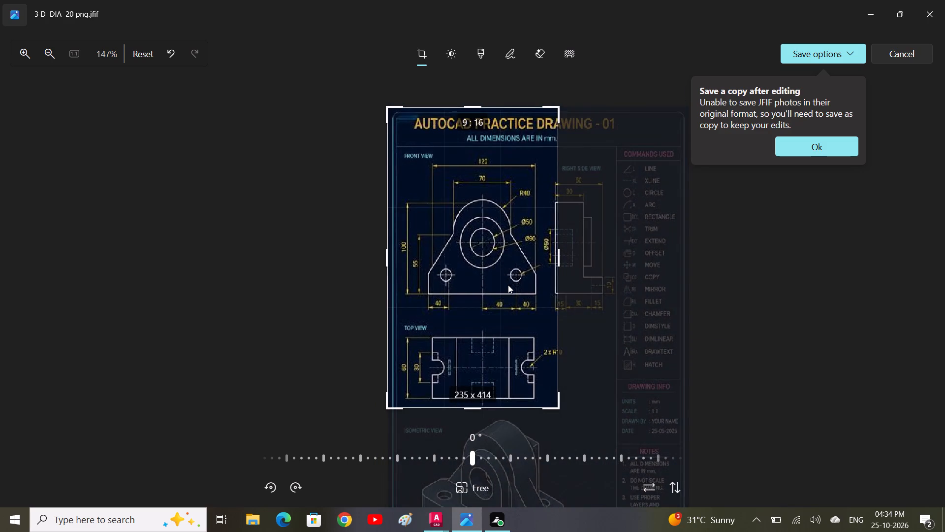
middle_click(512, 286)
scroll(512, 286, up, 2)
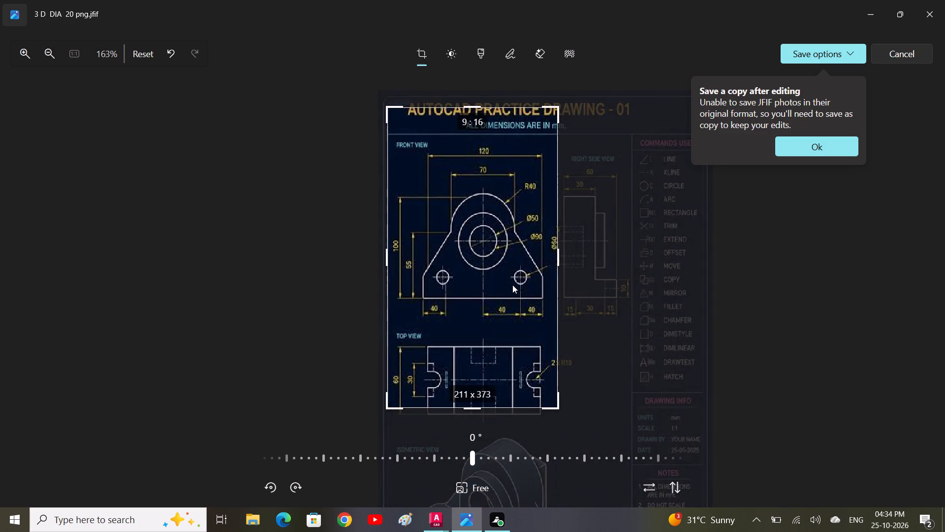
scroll(510, 288, down, 1)
middle_drag(510, 288, 507, 263)
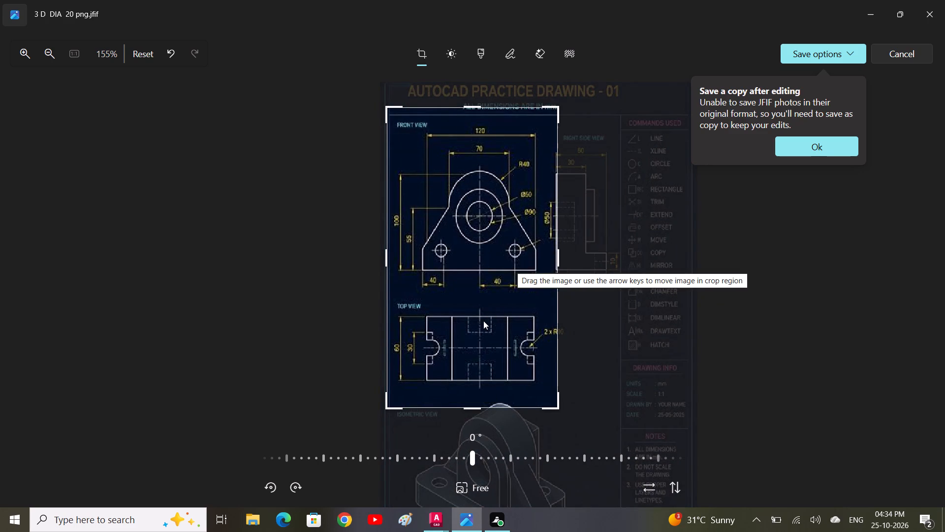
scroll(481, 330, down, 1)
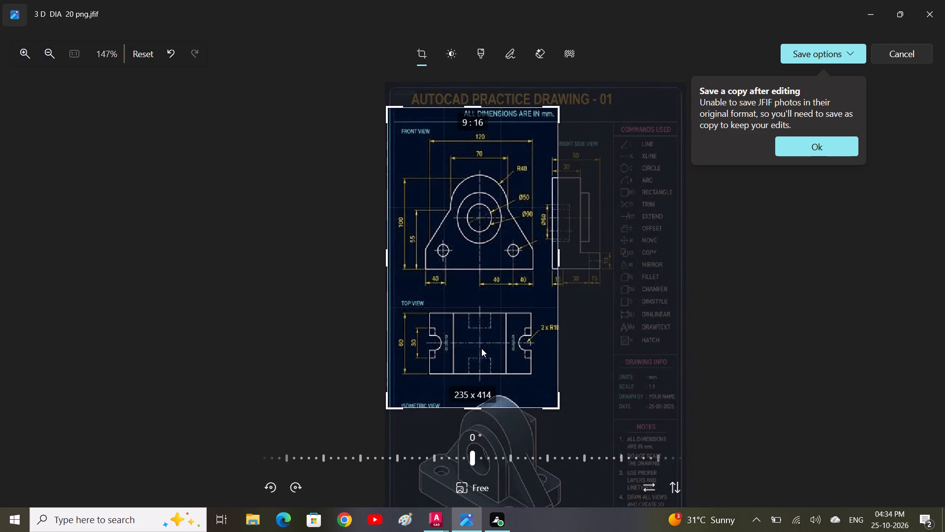
scroll(481, 348, up, 1)
scroll(481, 348, down, 3)
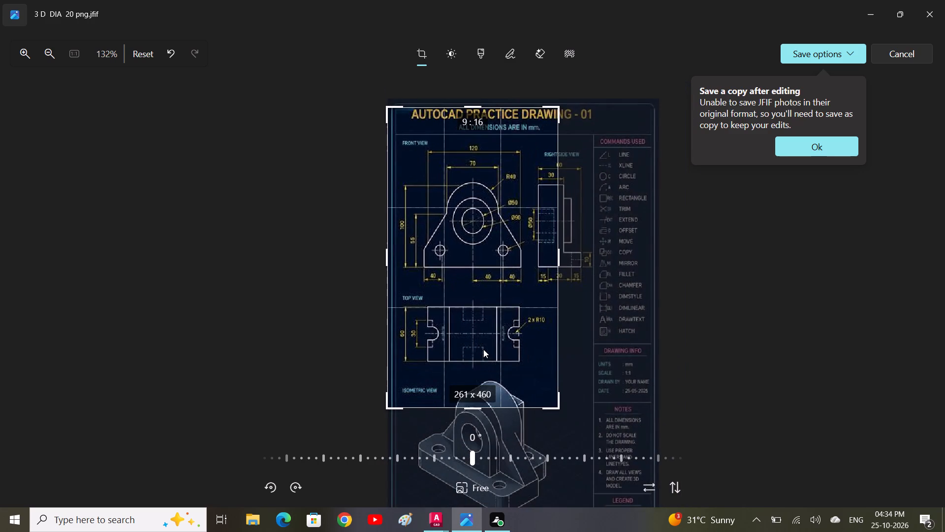
scroll(492, 362, down, 1)
Examine the isometric view alongside the three orthographic views to understand the bracket's overall shape.
middle_drag(492, 362, 492, 339)
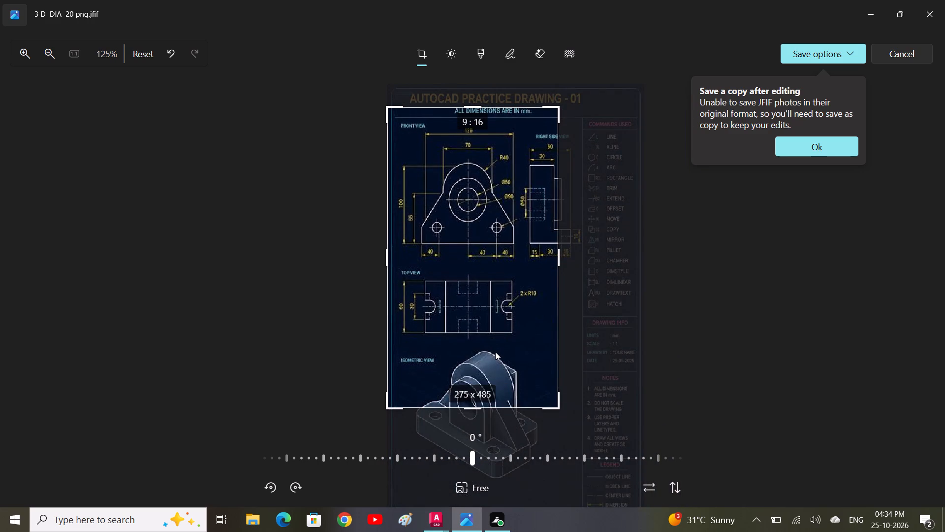
middle_drag(496, 376, 498, 349)
scroll(499, 346, down, 1)
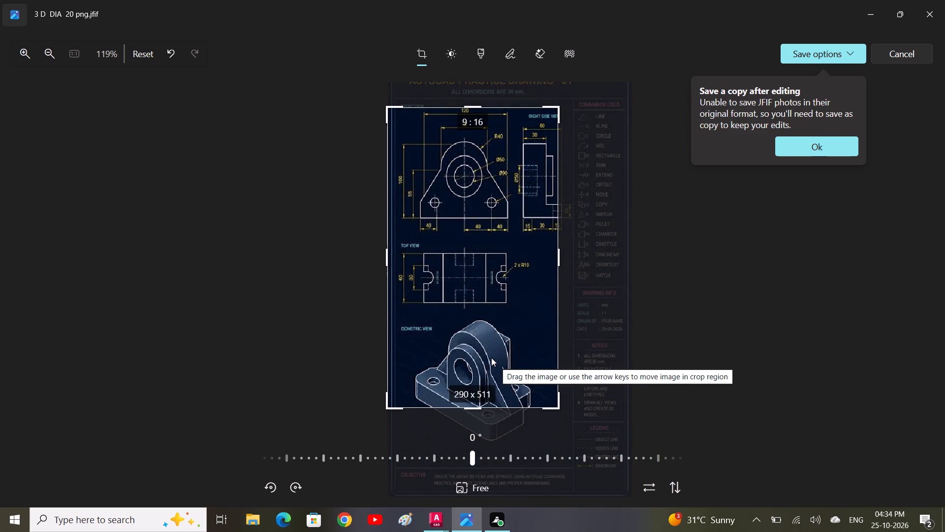
middle_drag(485, 379, 476, 369)
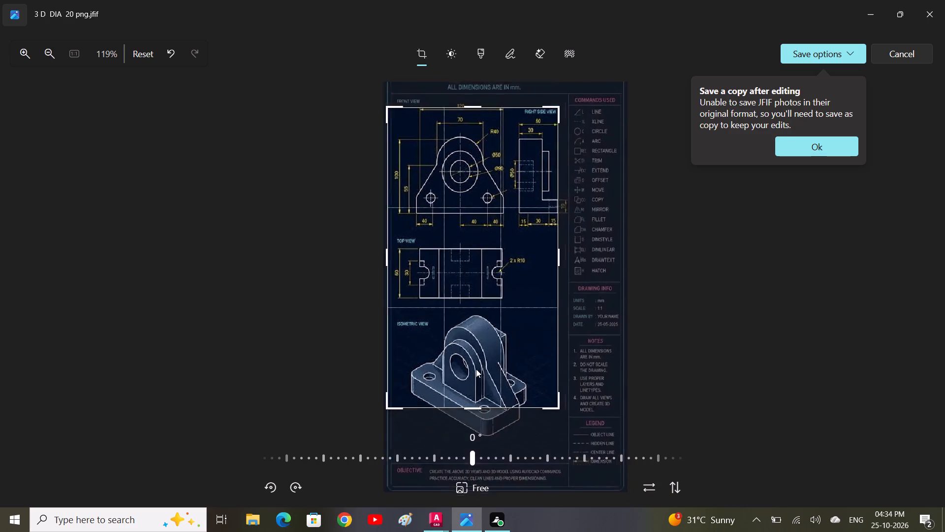
middle_drag(476, 369, 463, 332)
scroll(489, 340, down, 1)
middle_drag(496, 334, 455, 387)
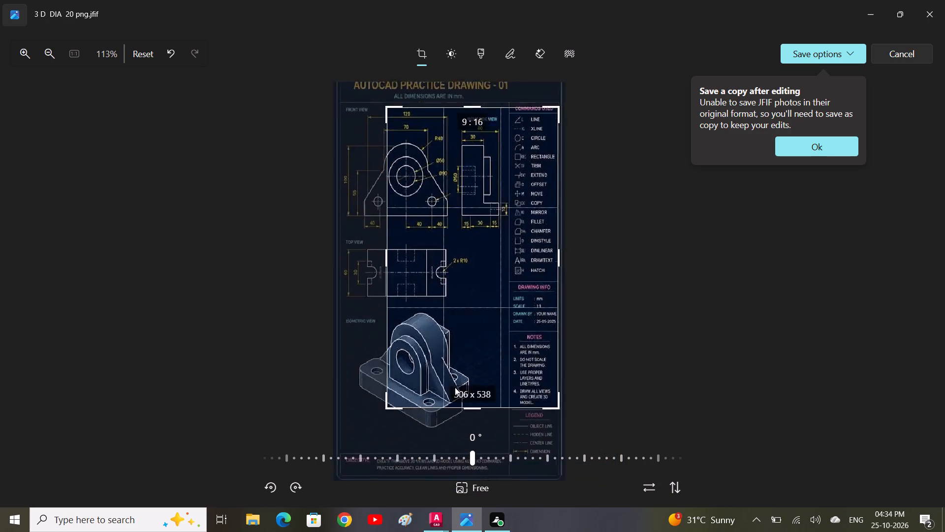
middle_drag(455, 387, 454, 391)
scroll(472, 355, down, 1)
scroll(472, 355, up, 1)
middle_drag(473, 350, 523, 340)
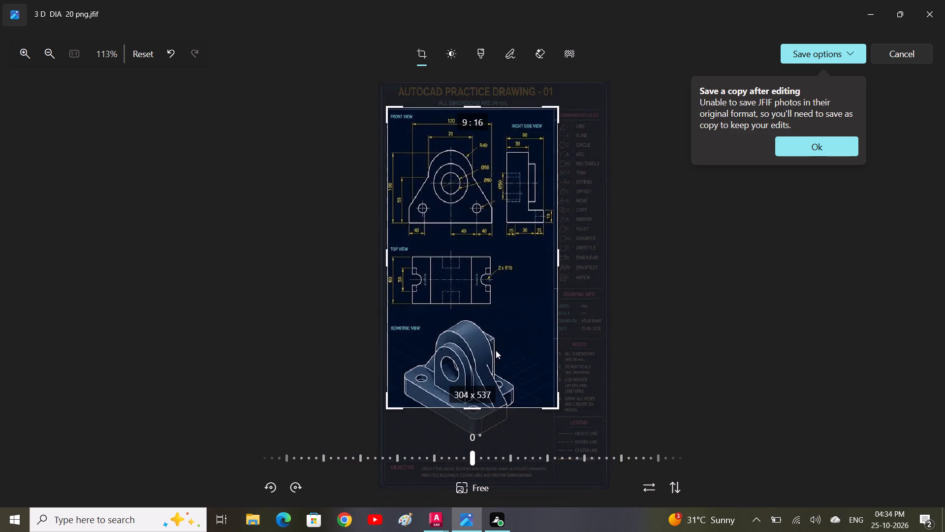
scroll(493, 346, down, 1)
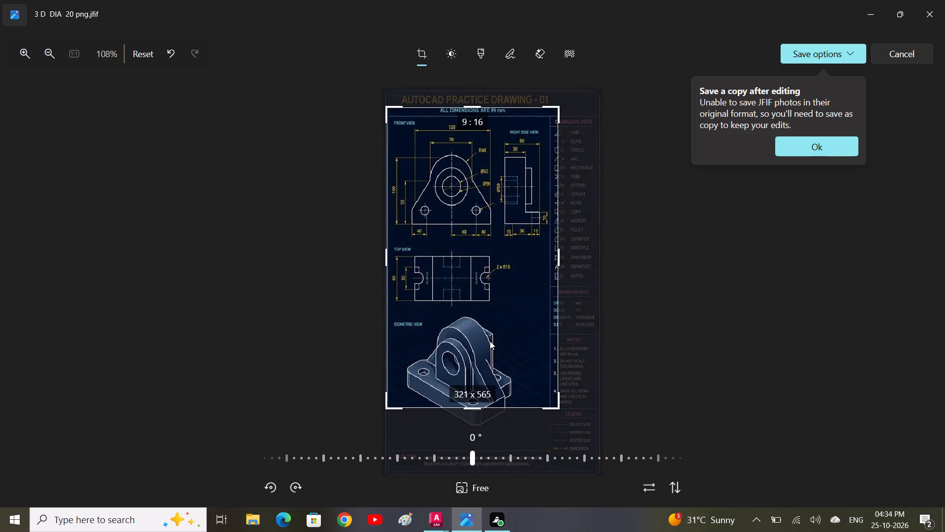
scroll(490, 341, down, 1)
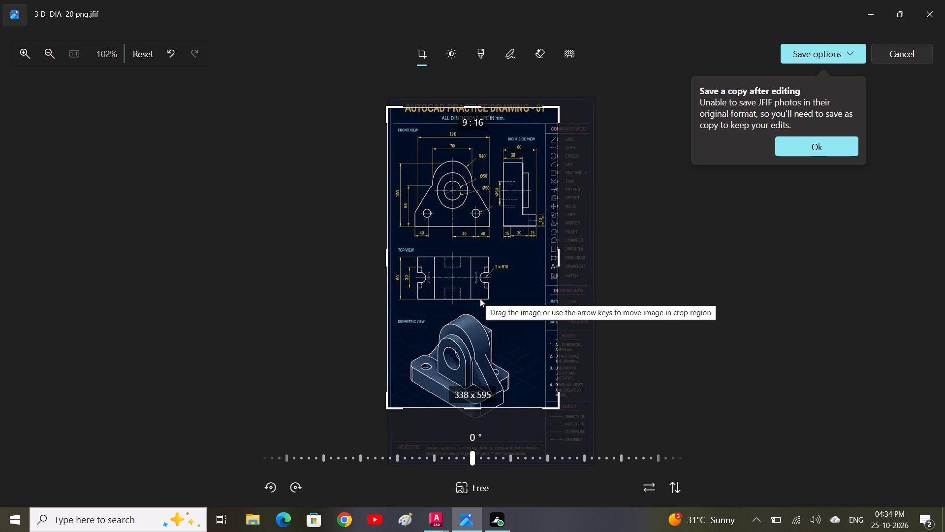
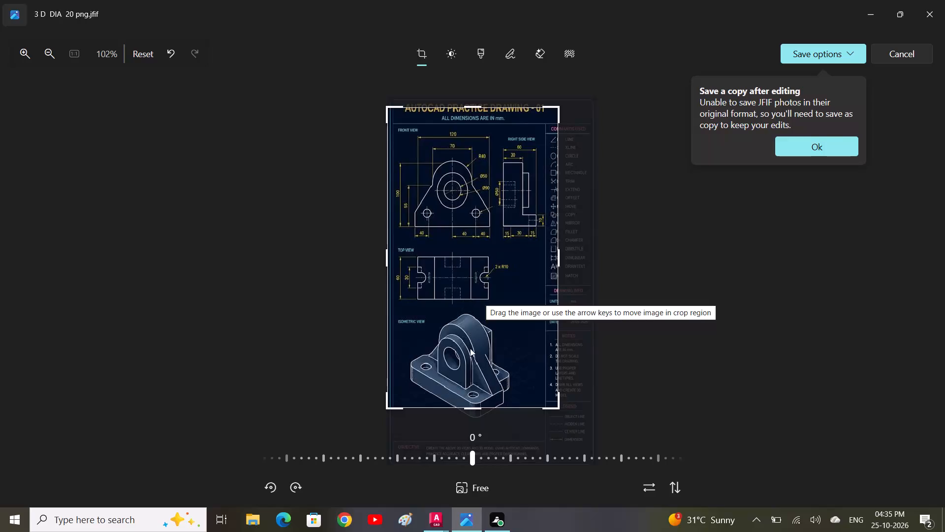
Switch to AutoCAD and close the Drawing 118 3D file, saving its changes.
click(435, 514)
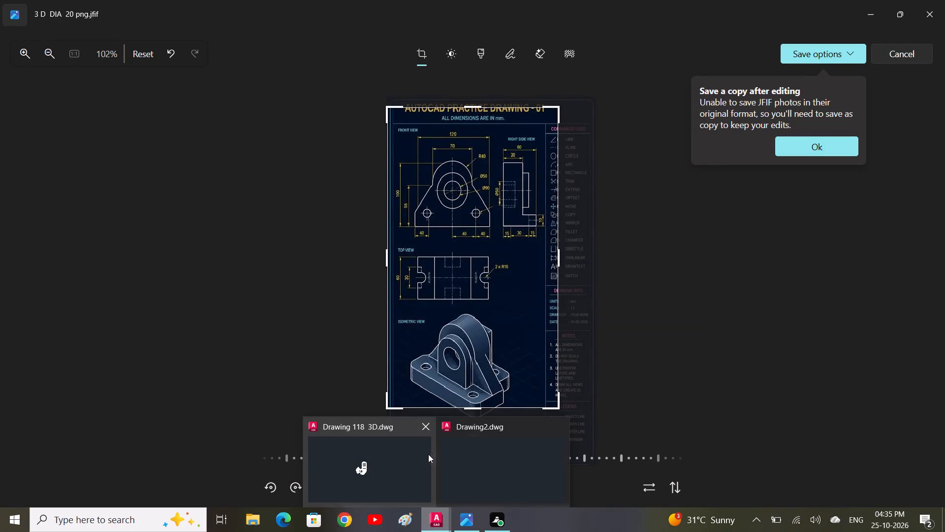
click(431, 428)
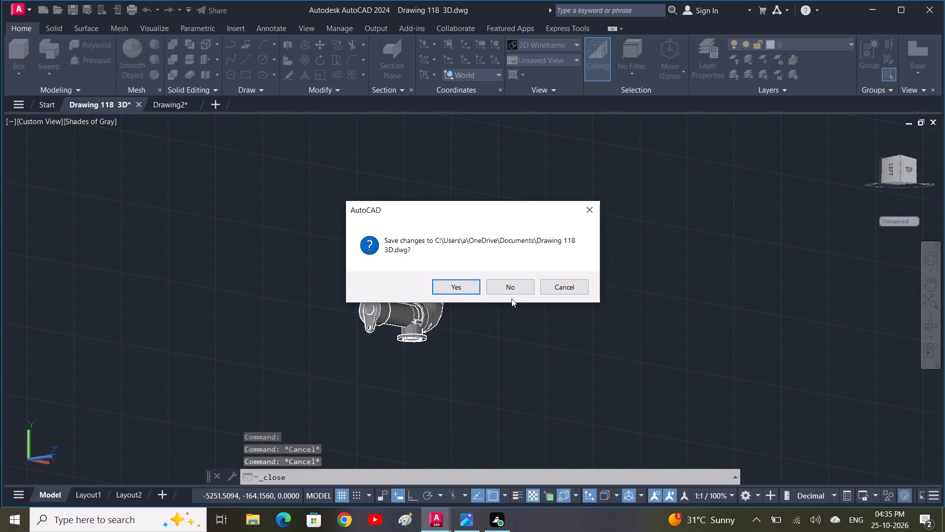
click(467, 290)
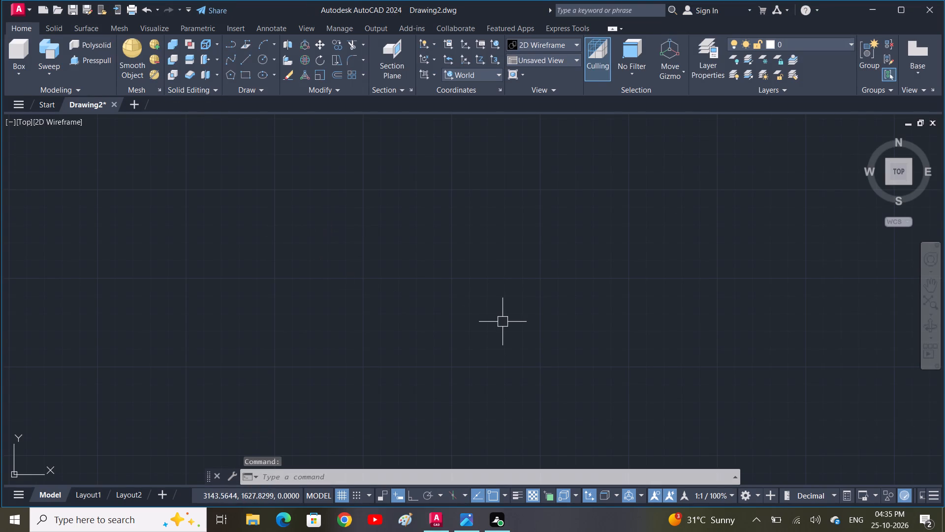
Draw a 120 by 60 mm rectangle in Drawing2 as the outline of the bracket's base in top view.
key(r)
key(e)
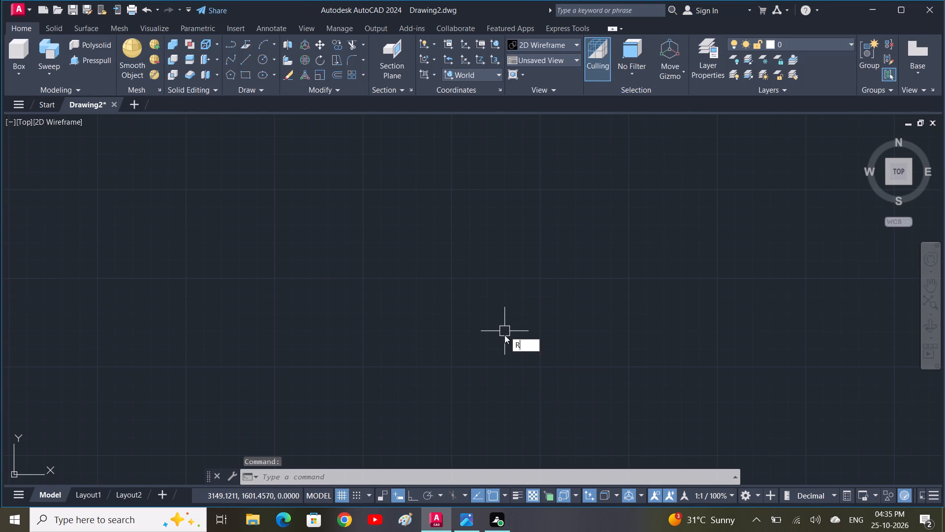
key(c)
key(space)
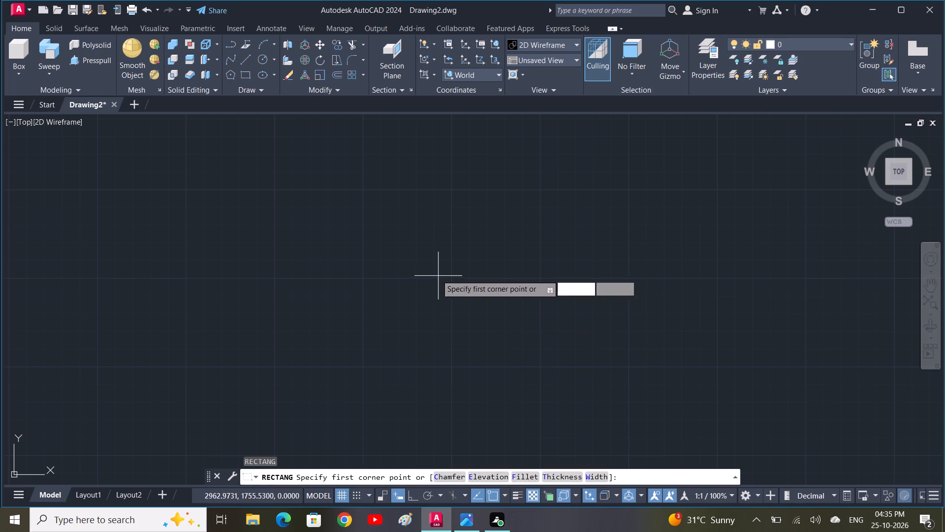
click(436, 274)
key(1)
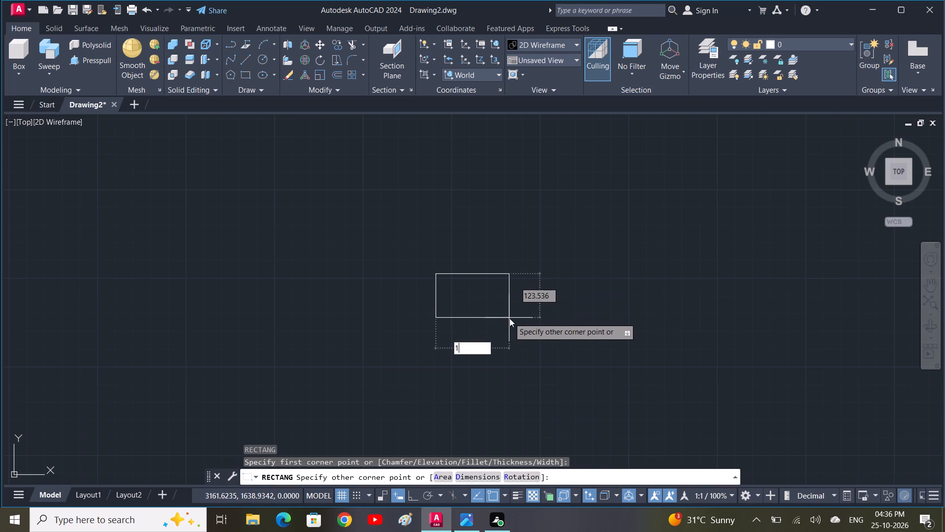
key(2)
key(0)
key(comma)
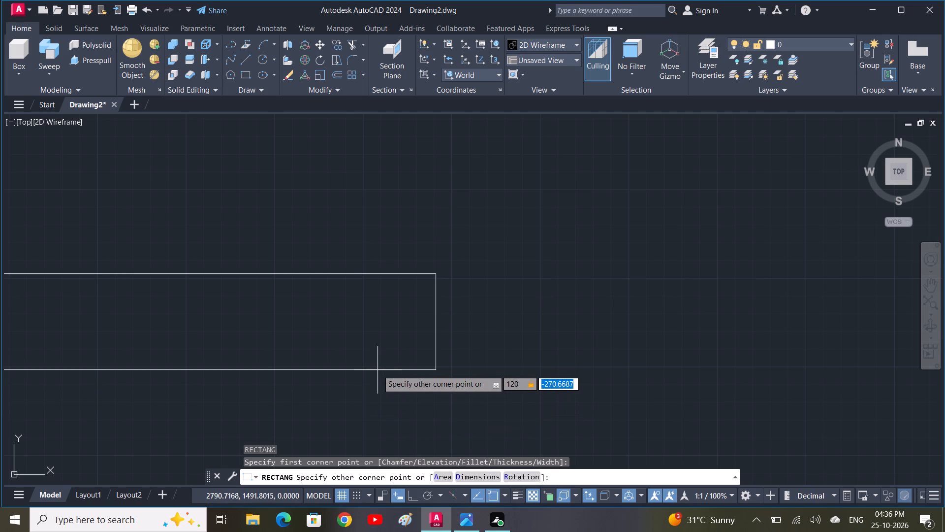
key(6)
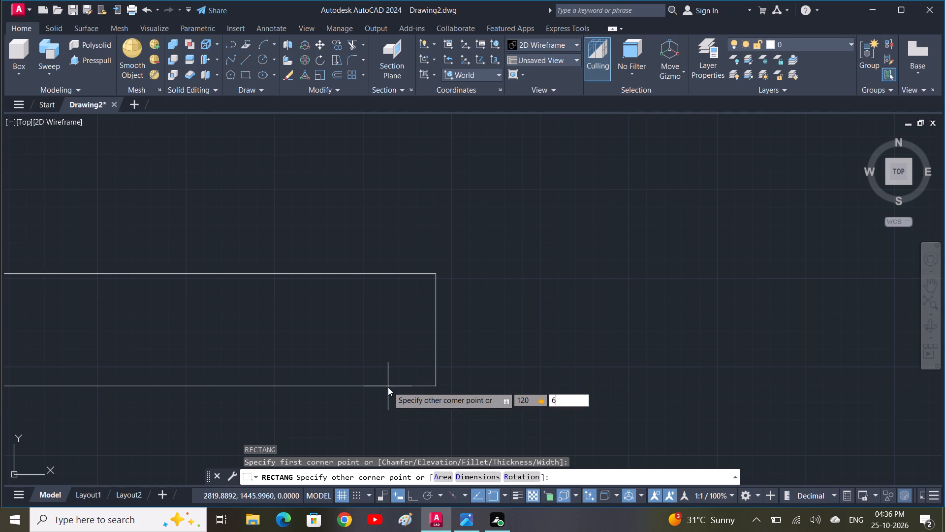
text(0)
key(space)
scroll(437, 339, up, 2)
middle_drag(437, 336, 434, 357)
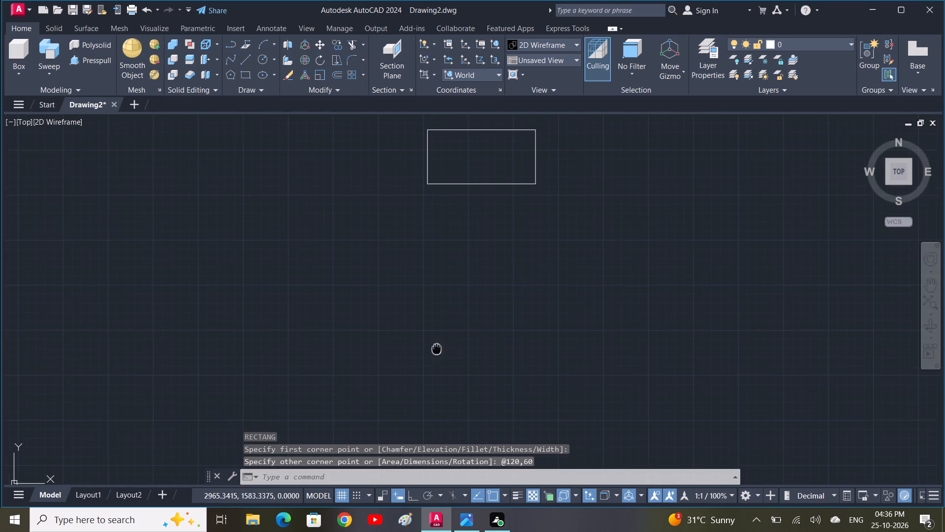
middle_drag(434, 357, 413, 409)
middle_drag(449, 333, 441, 368)
scroll(453, 328, up, 1)
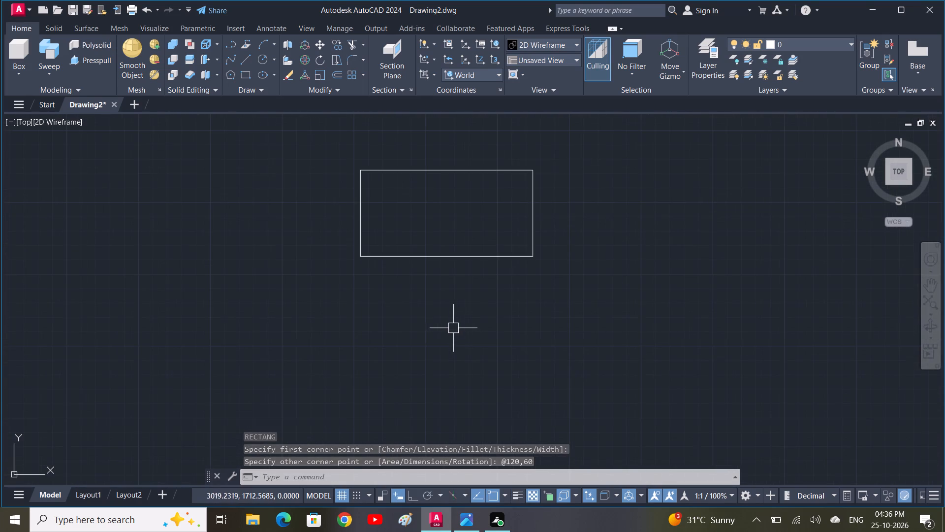
middle_drag(456, 331, 449, 401)
scroll(467, 368, up, 1)
middle_drag(467, 371, 470, 398)
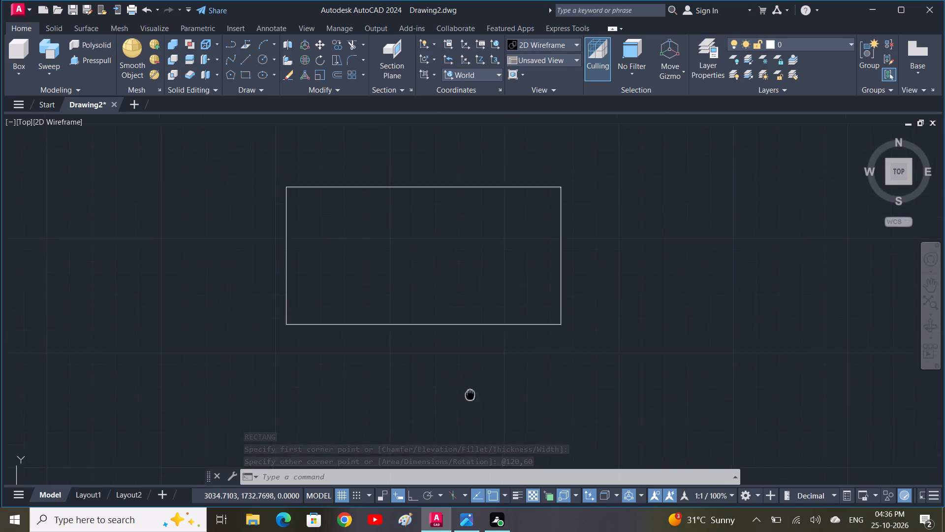
middle_drag(470, 398, 471, 413)
scroll(472, 409, down, 1)
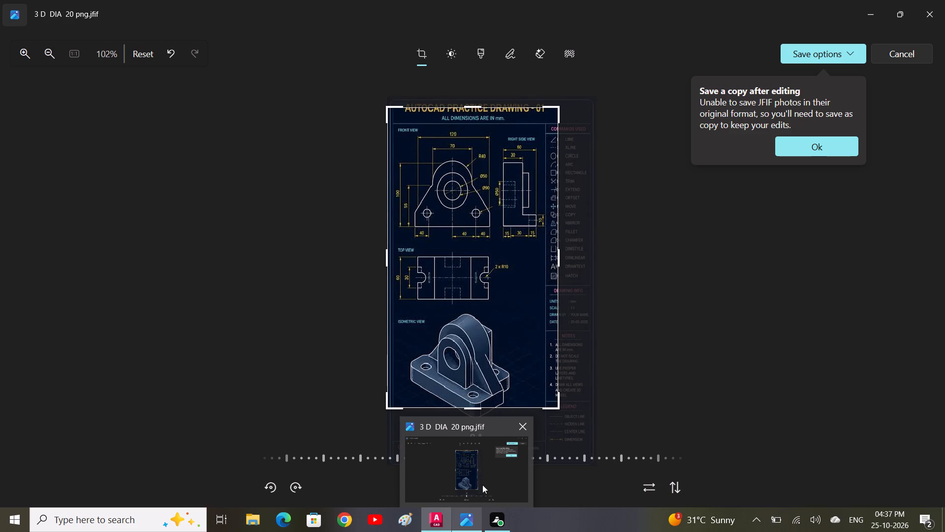
With ortho on, draw a 40 mm line leftward along the rectangle's bottom edge from its lower-right corner.
click(443, 521)
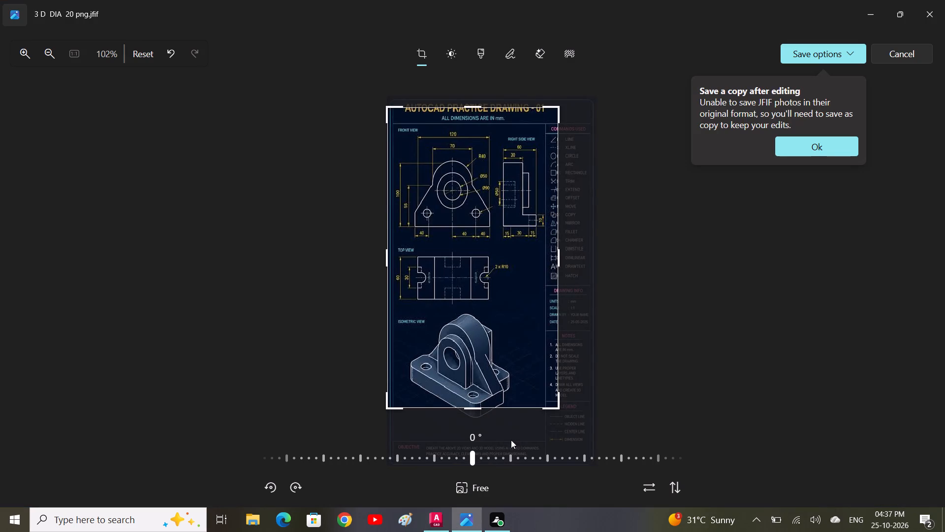
click(434, 517)
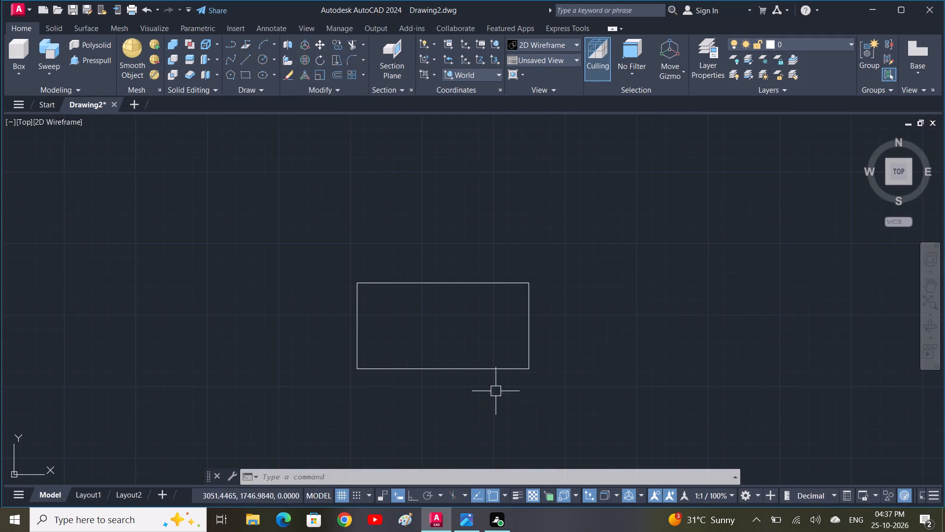
text(L)
key(space)
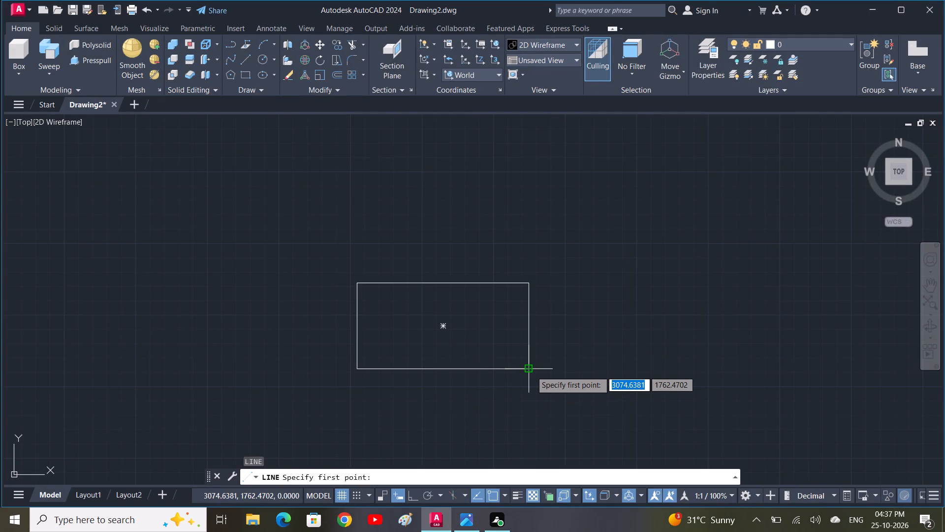
click(531, 371)
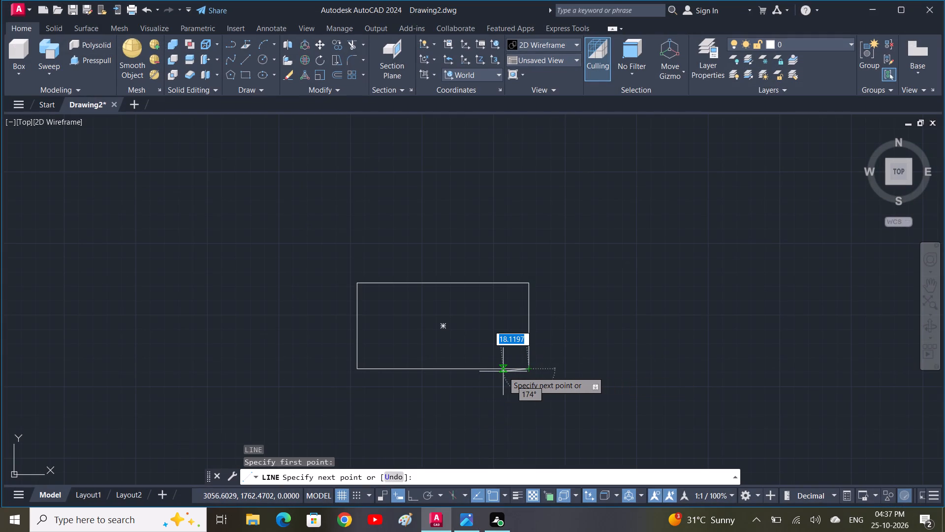
key(F8)
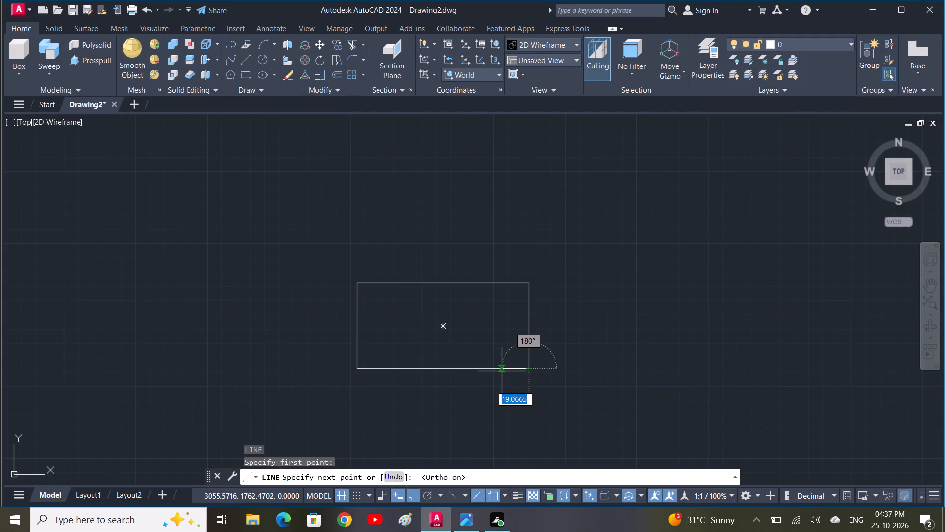
text(40)
key(space)
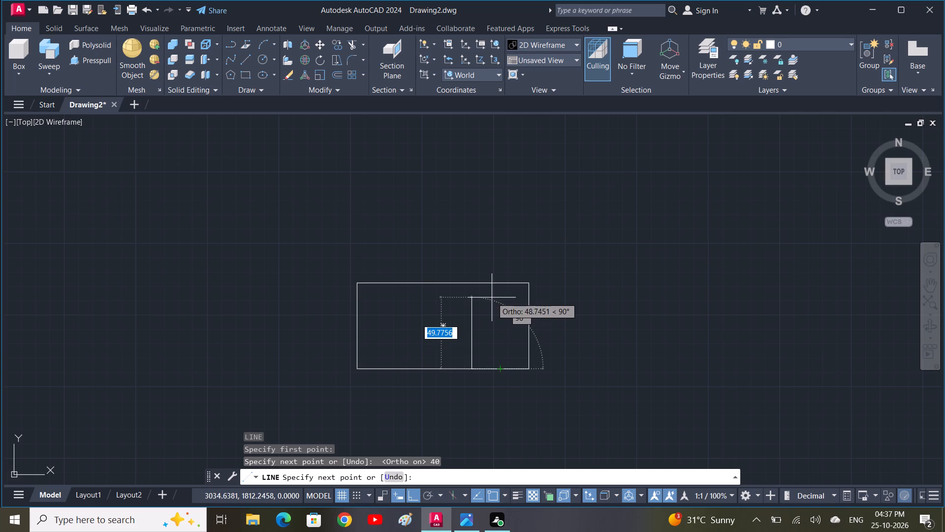
key(Escape)
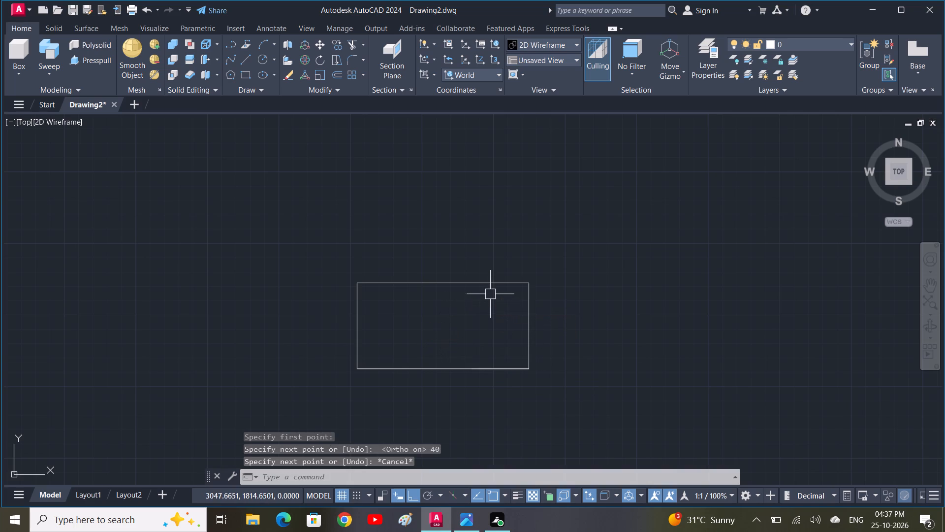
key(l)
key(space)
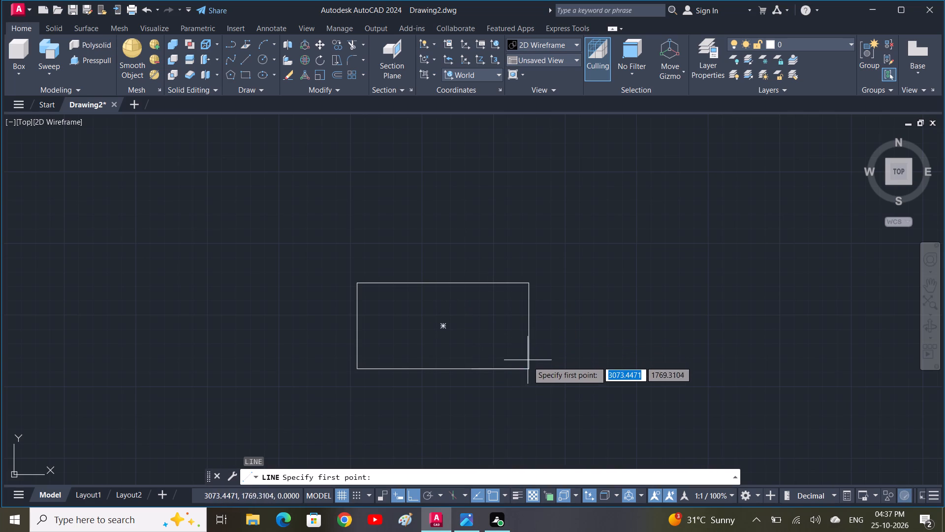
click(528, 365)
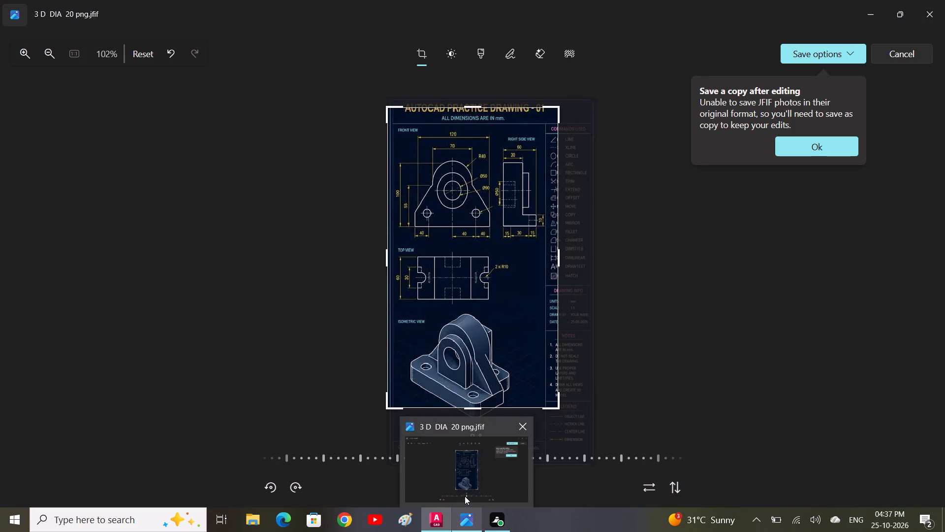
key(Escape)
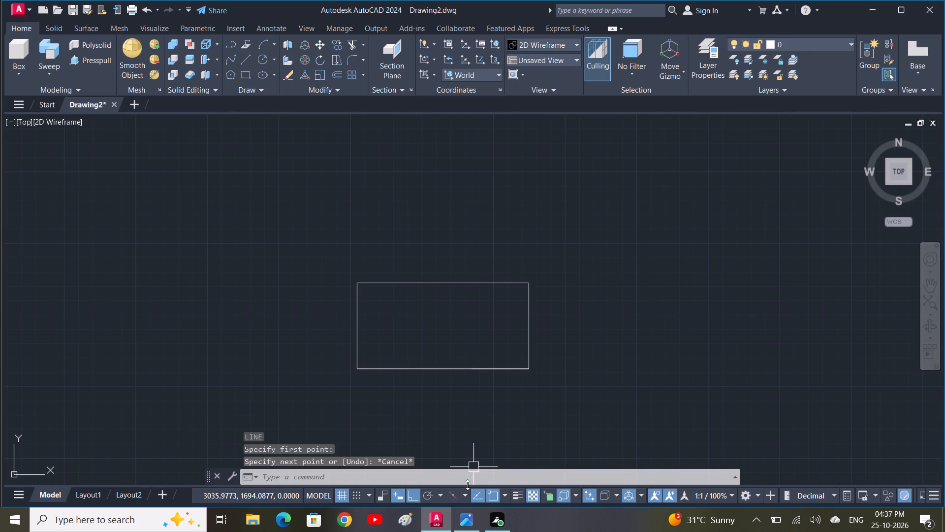
Draw a vertical construction line from the midpoint of the rectangle's bottom edge to just above its top edge.
text(L)
key(space)
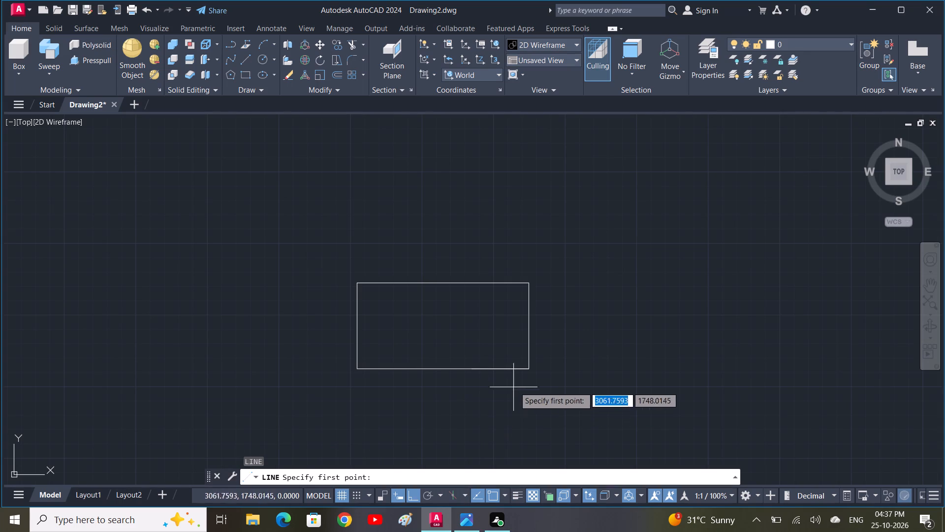
click(446, 370)
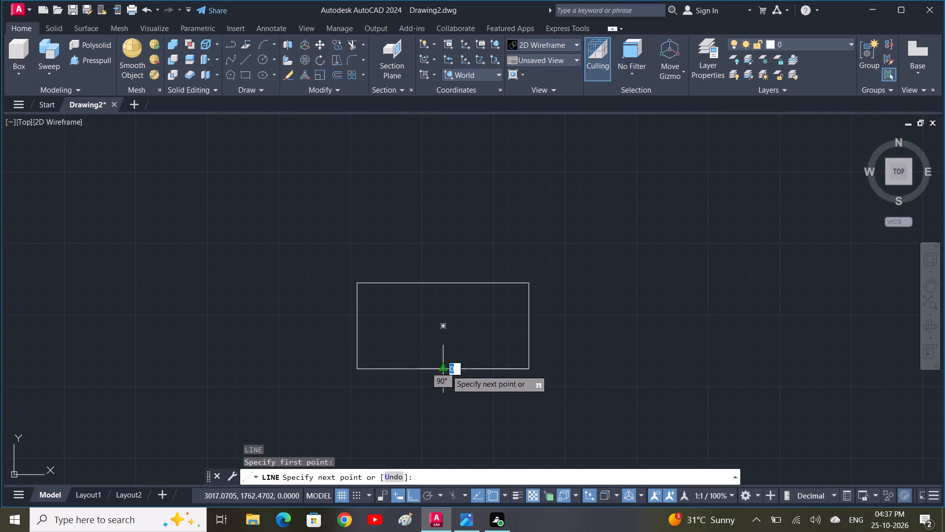
click(436, 261)
key(space)
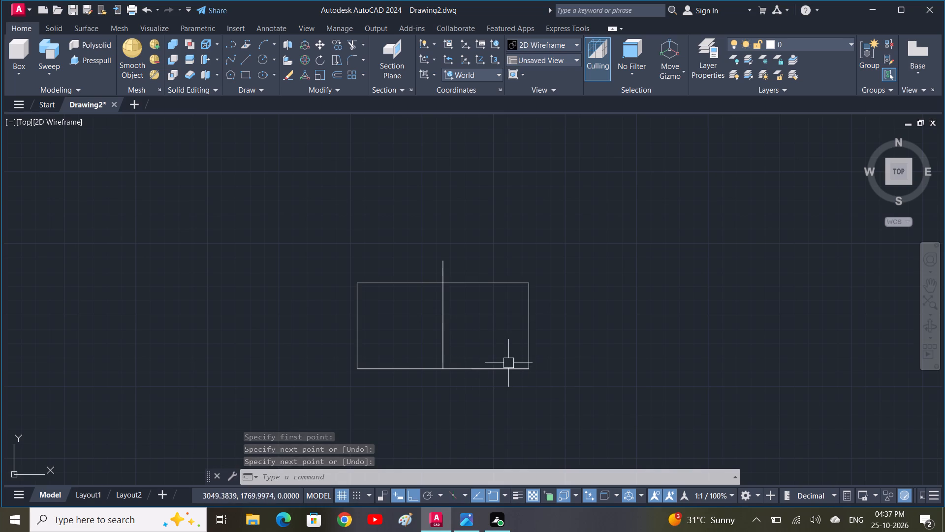
Draw a line 40 mm leftward from the rectangle's lower-right corner, continuing vertically to just above the top edge.
key(l)
key(space)
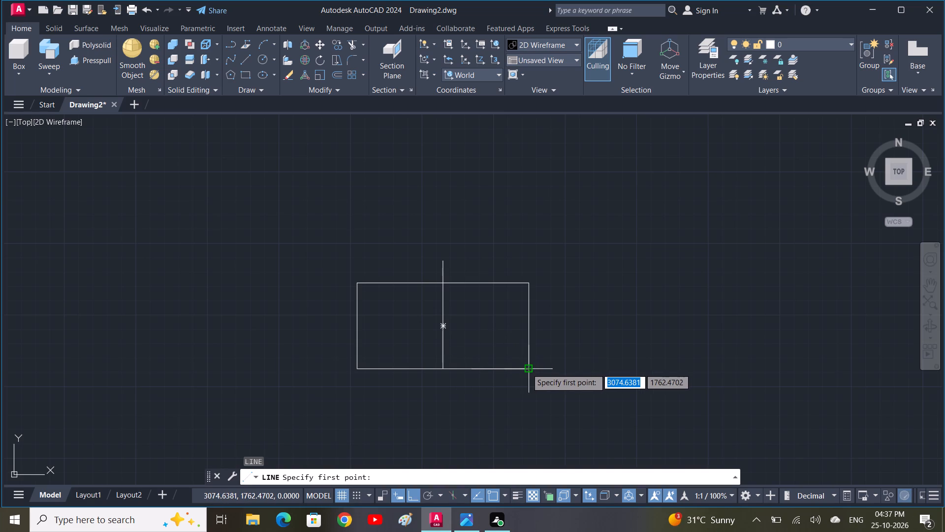
click(527, 368)
text(40)
key(space)
click(479, 264)
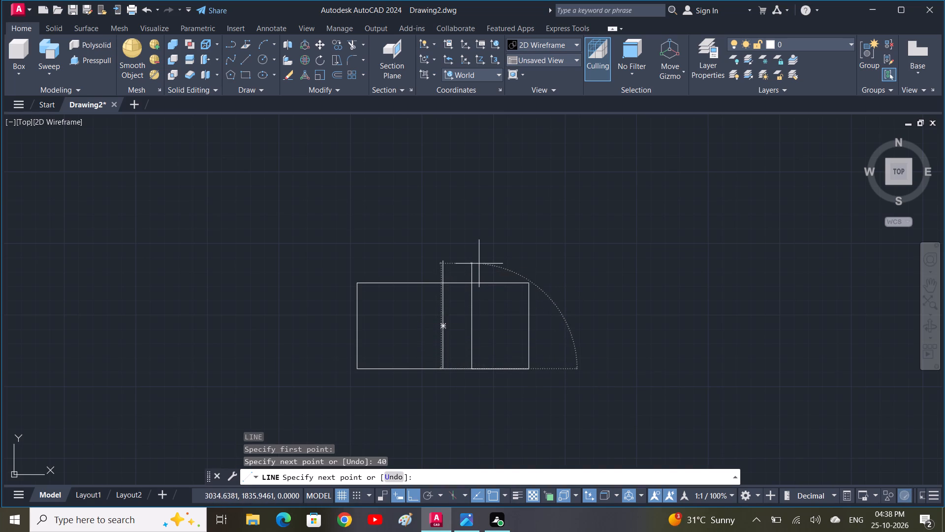
key(space)
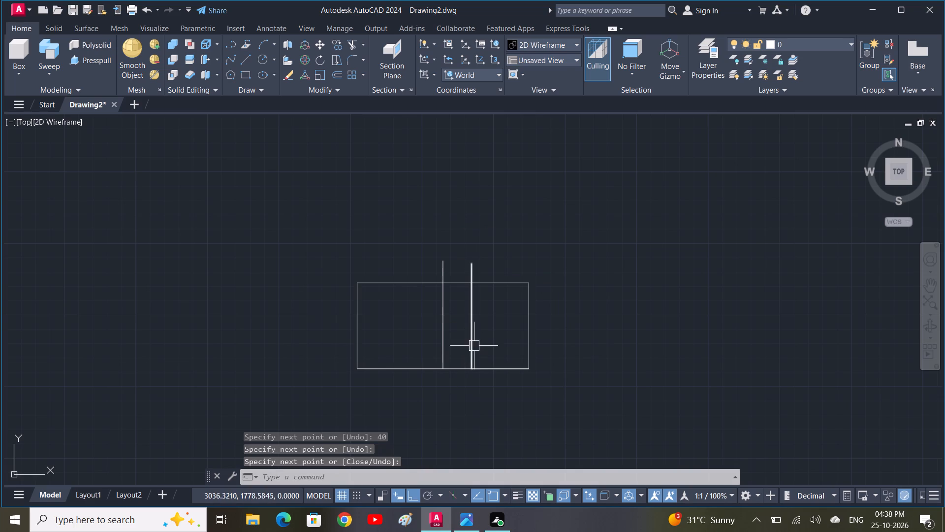
Mirror the new vertical line about the rectangle's vertical centre line, keeping the source line.
text(MI)
key(space)
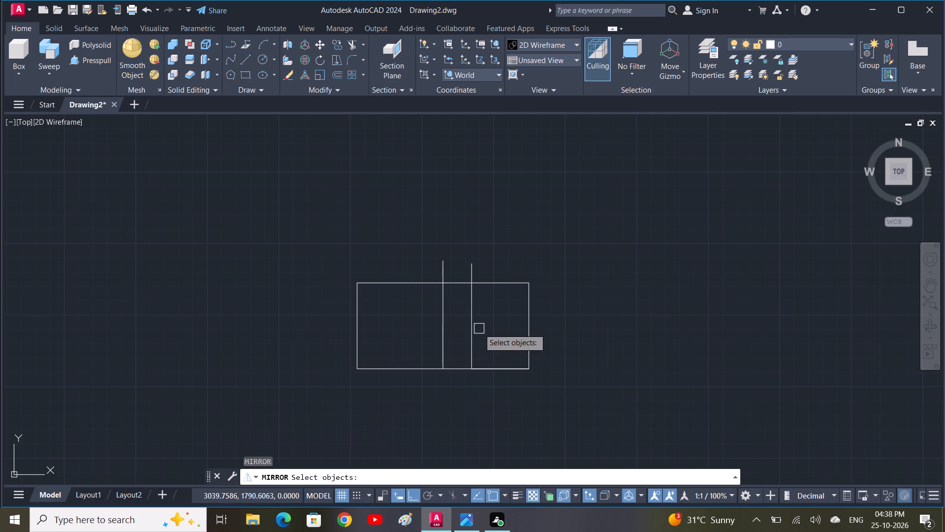
click(475, 329)
key(space)
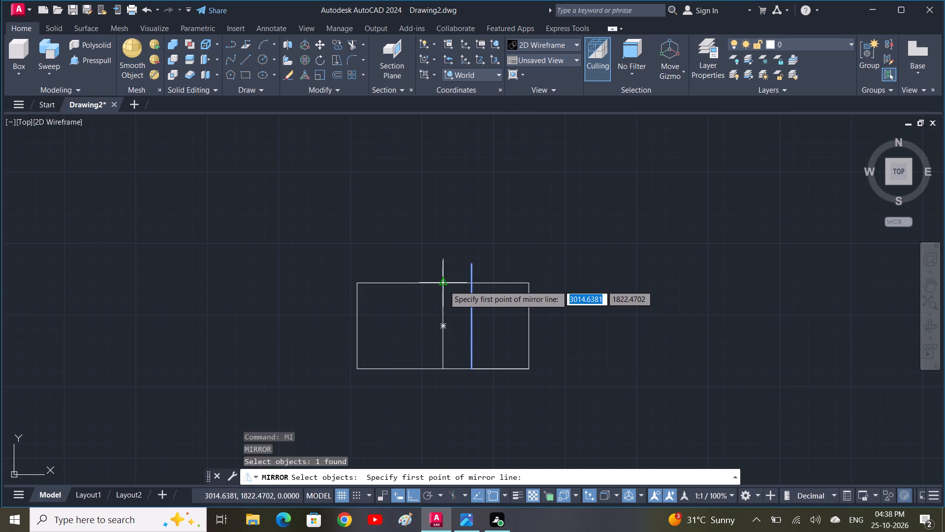
click(444, 285)
click(444, 366)
key(space)
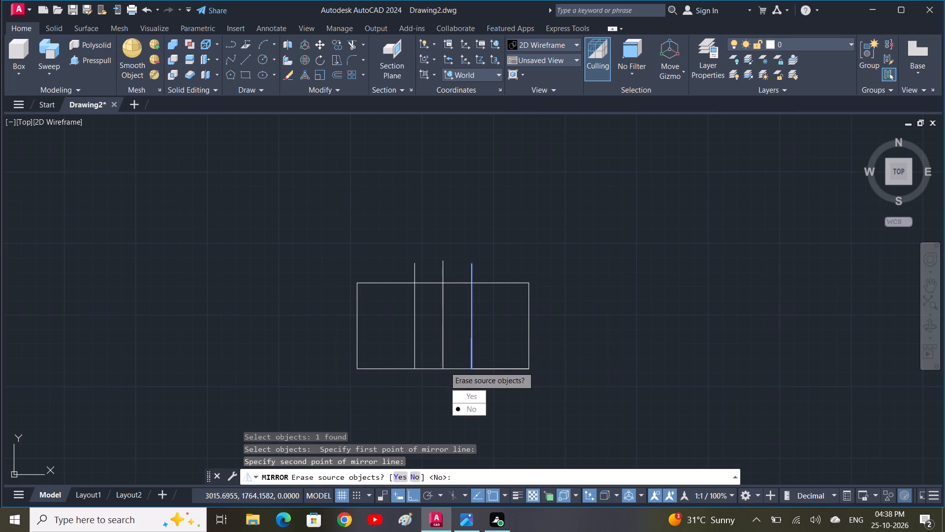
Delete the vertical construction line at the middle of the rectangle.
click(442, 345)
key(Delete)
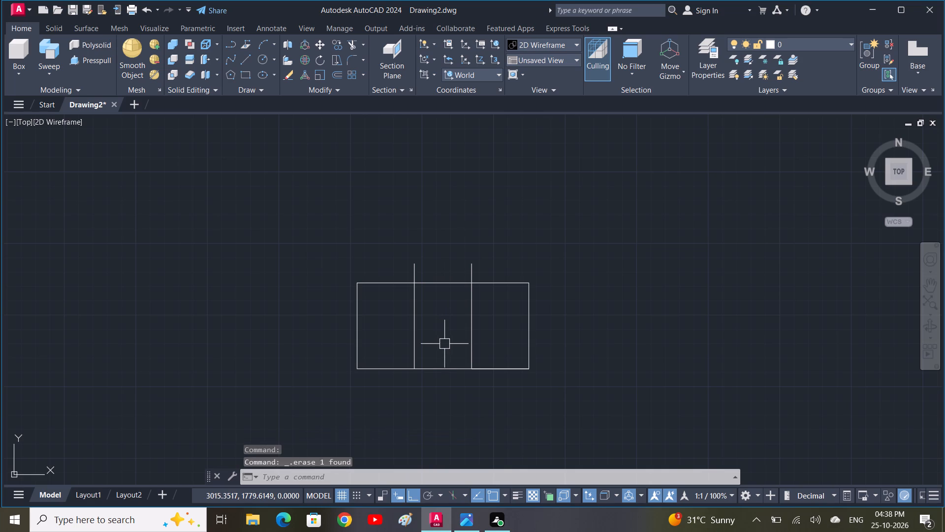
Trim the ends of the two vertical lines that extend above the rectangle's top edge.
key(t)
text(R)
key(space)
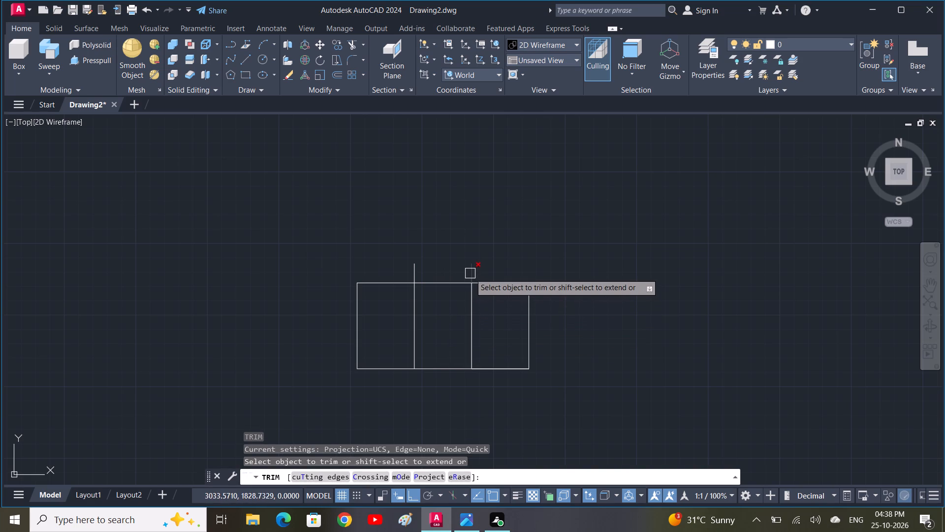
click(470, 273)
click(417, 271)
key(Escape)
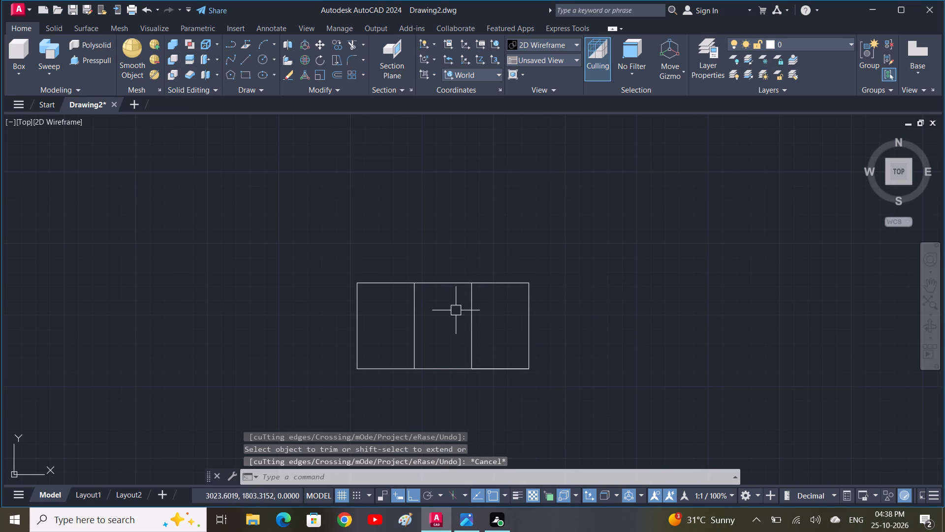
Check the reference drawing, and offset the two inner vertical lines 20 mm outward toward the rectangle's sides.
click(464, 521)
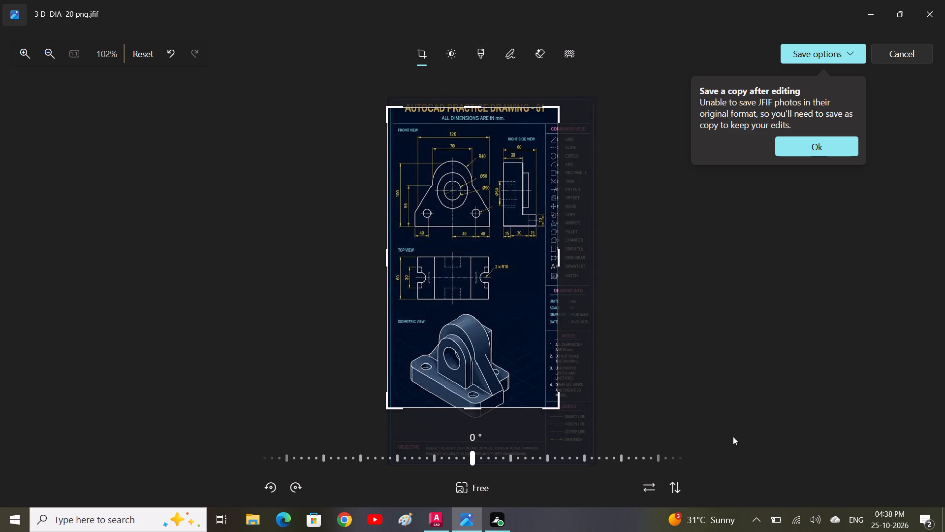
click(435, 520)
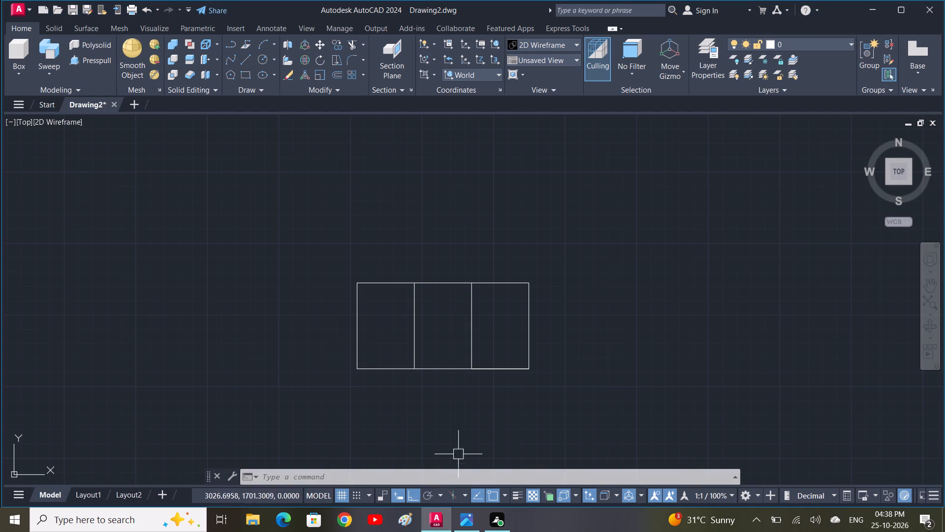
click(471, 336)
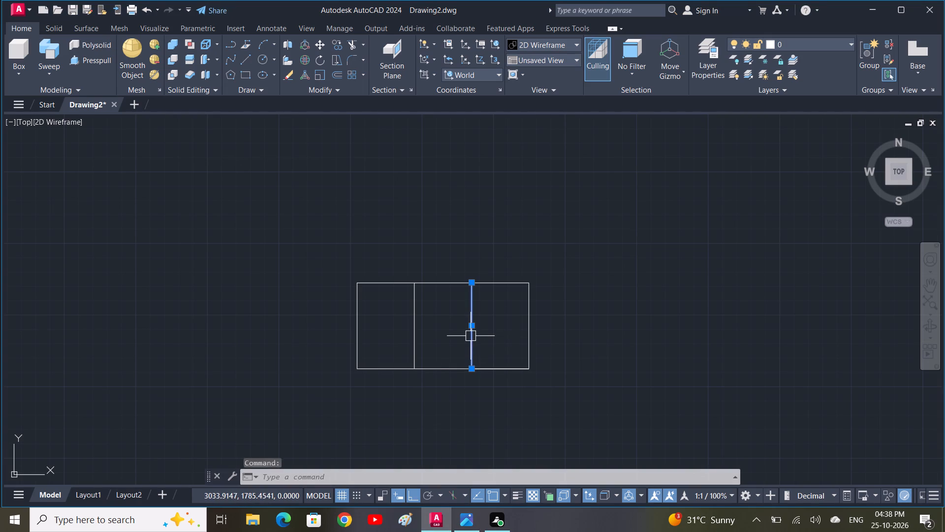
text(O)
key(space)
click(471, 336)
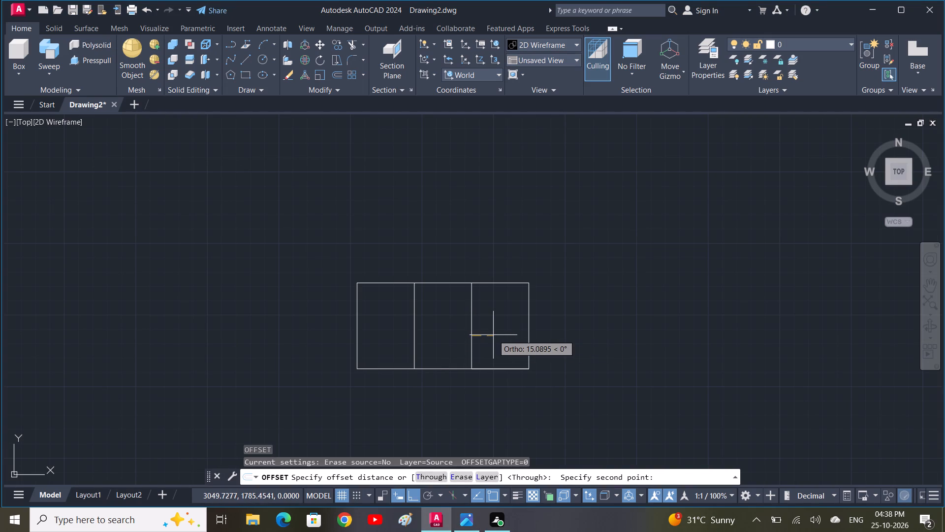
text(20)
key(space)
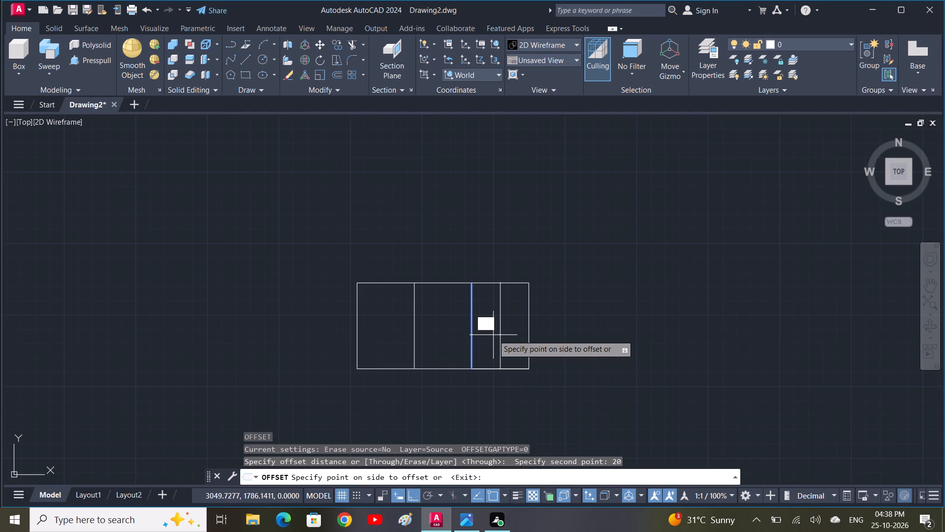
click(493, 335)
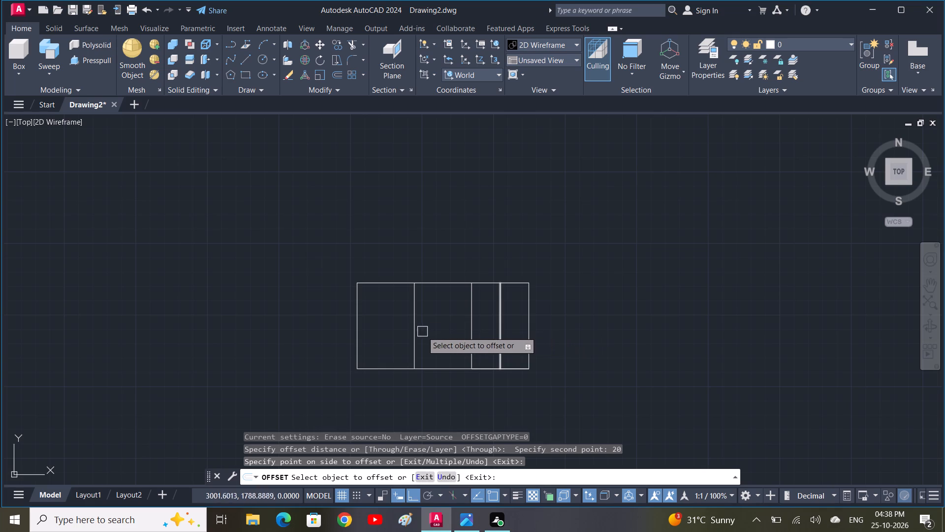
click(419, 333)
click(388, 332)
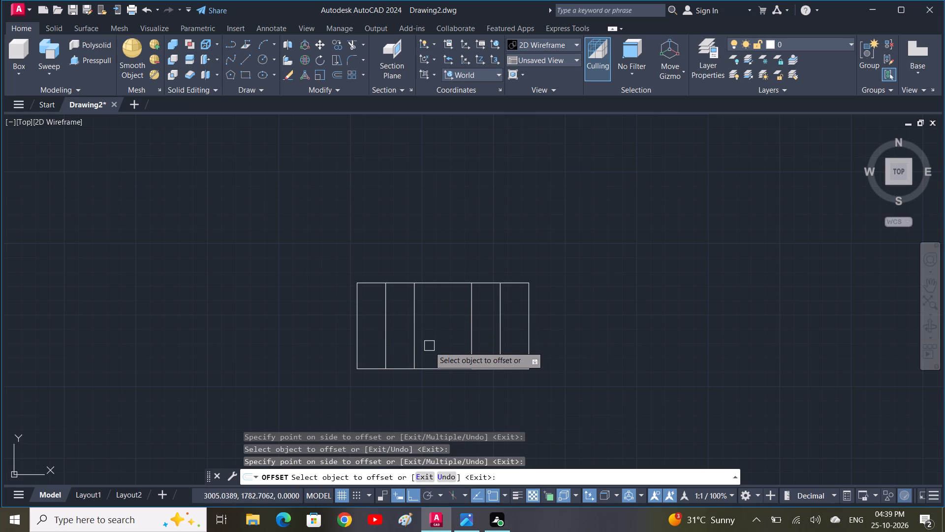
Offset the outer 120 by 60 mm rectangle 20 mm inward.
click(428, 367)
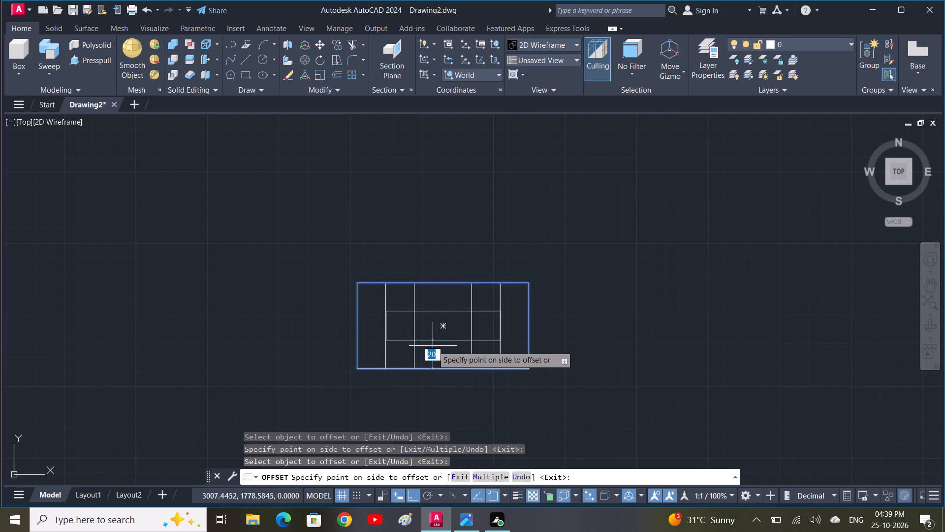
click(433, 346)
key(Escape)
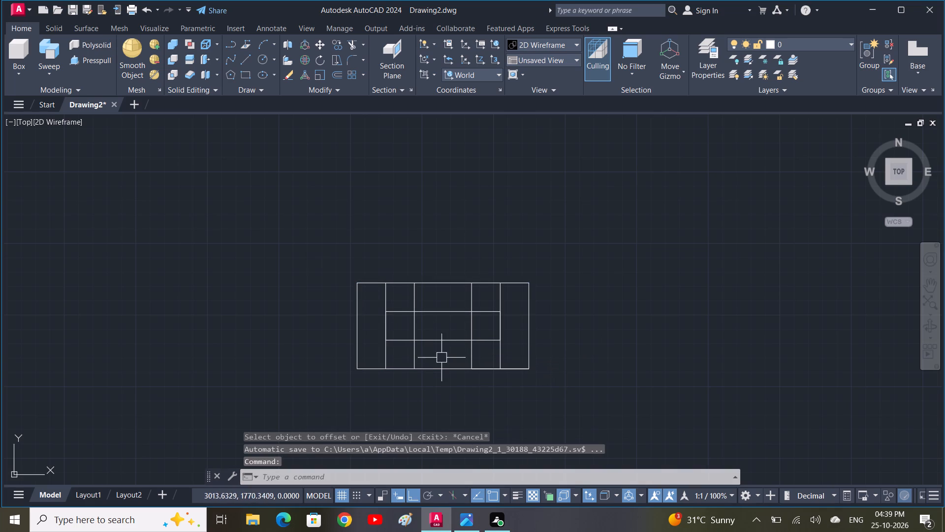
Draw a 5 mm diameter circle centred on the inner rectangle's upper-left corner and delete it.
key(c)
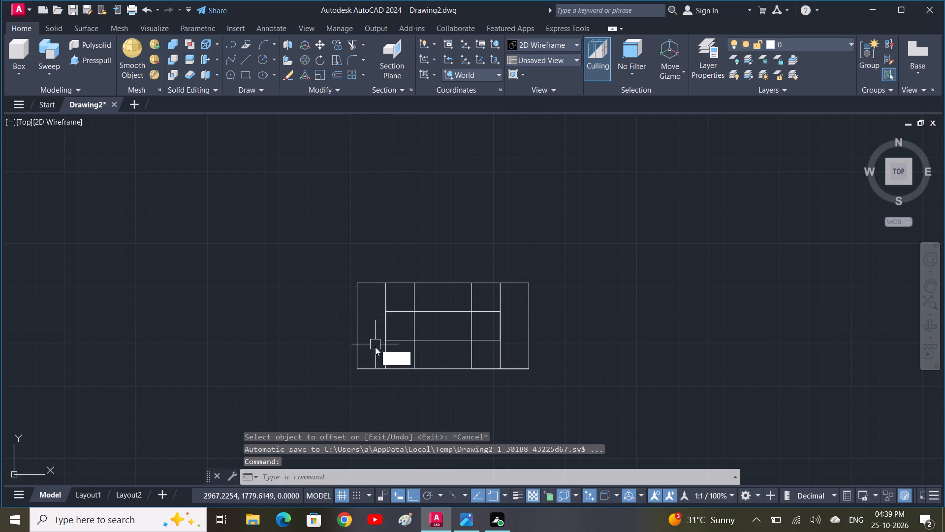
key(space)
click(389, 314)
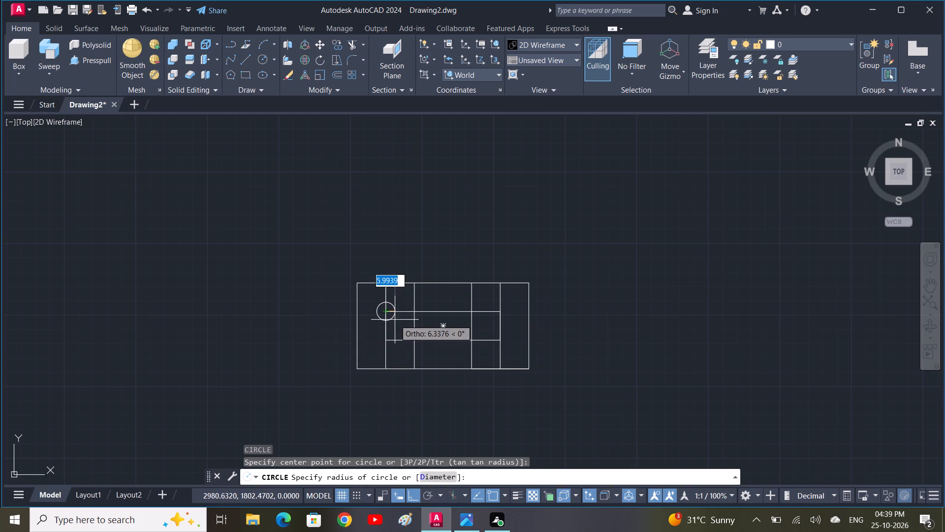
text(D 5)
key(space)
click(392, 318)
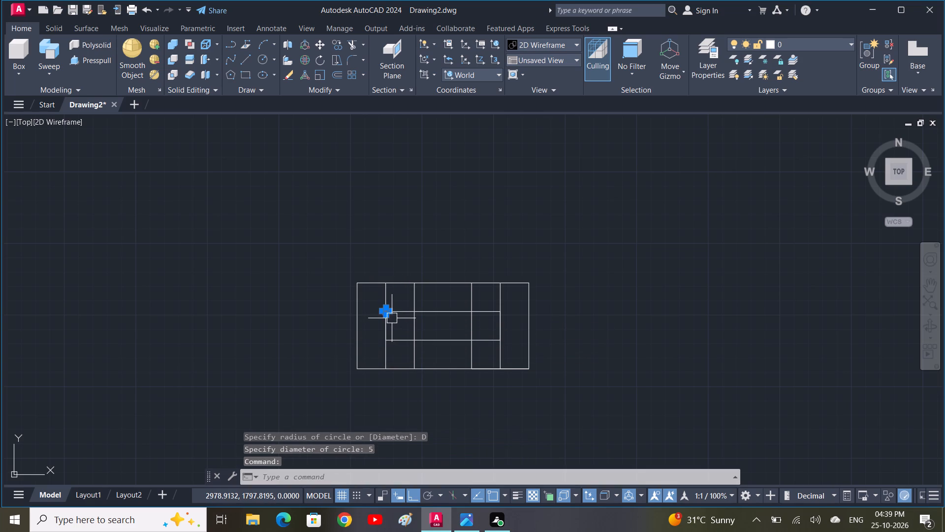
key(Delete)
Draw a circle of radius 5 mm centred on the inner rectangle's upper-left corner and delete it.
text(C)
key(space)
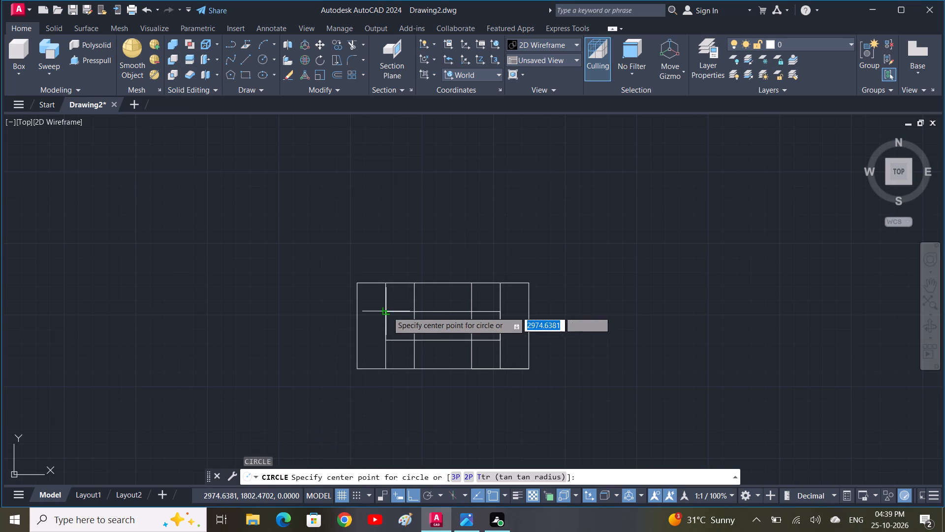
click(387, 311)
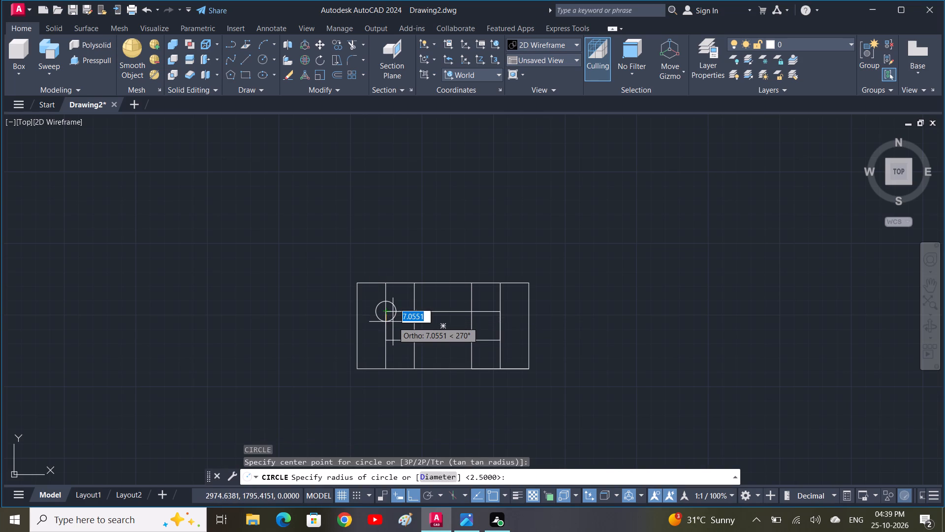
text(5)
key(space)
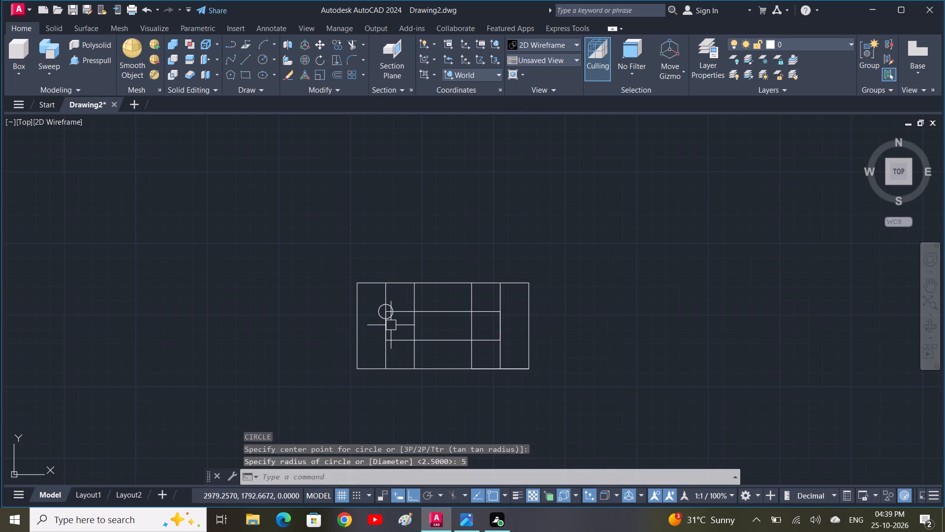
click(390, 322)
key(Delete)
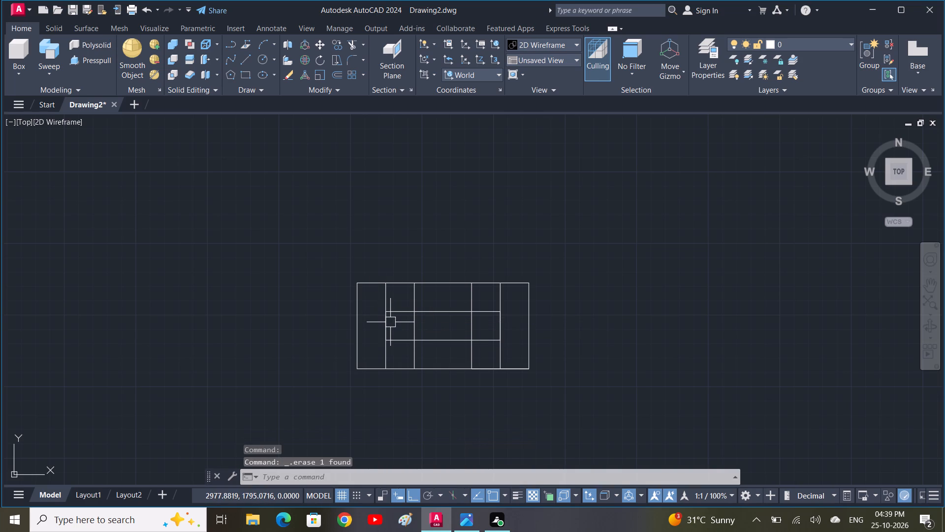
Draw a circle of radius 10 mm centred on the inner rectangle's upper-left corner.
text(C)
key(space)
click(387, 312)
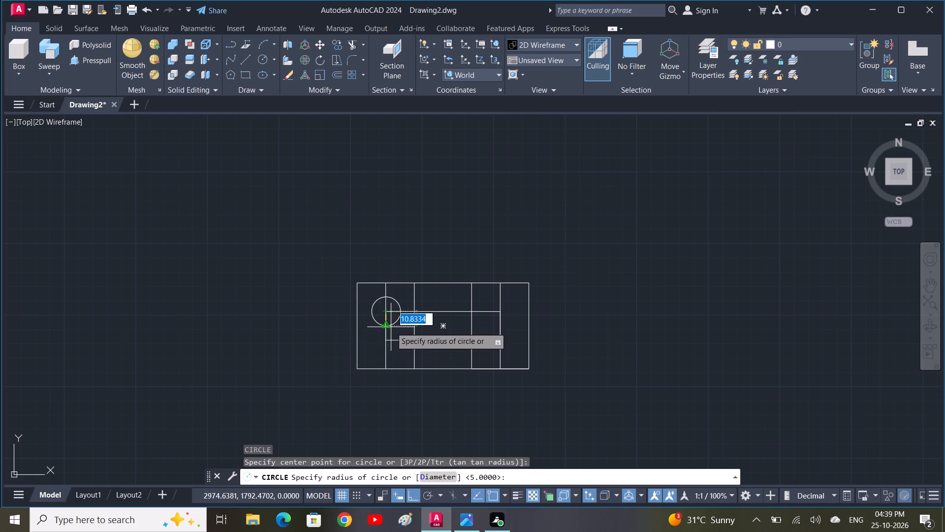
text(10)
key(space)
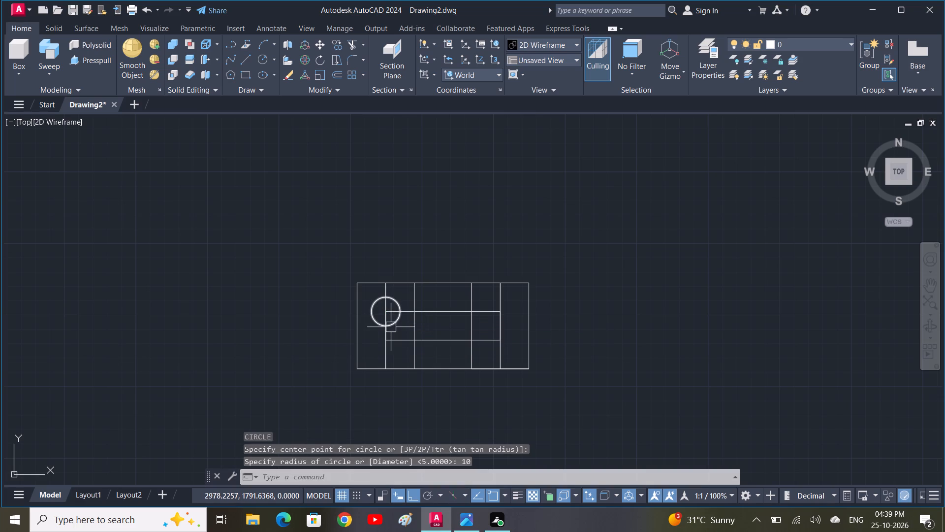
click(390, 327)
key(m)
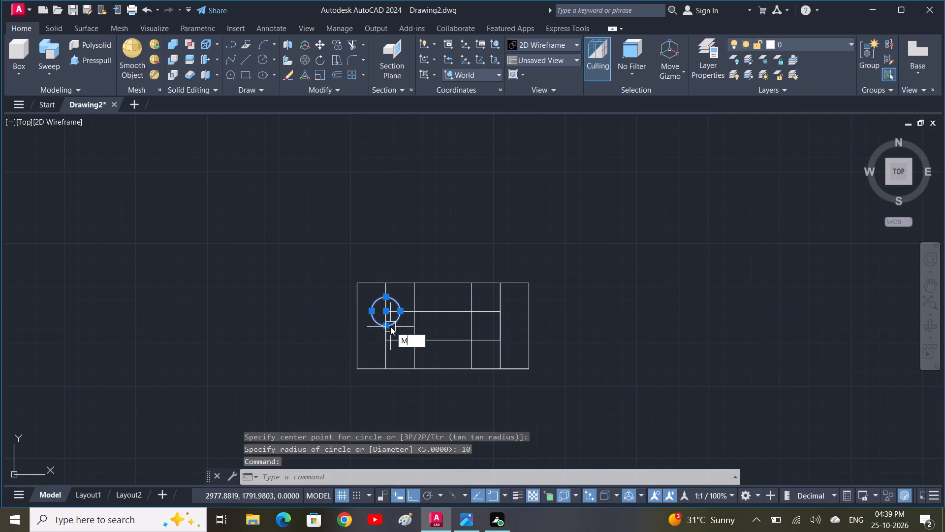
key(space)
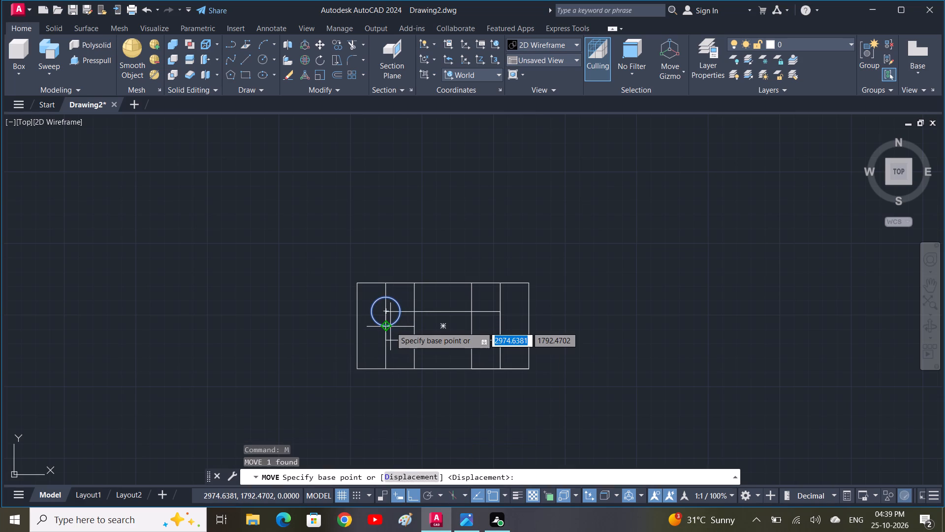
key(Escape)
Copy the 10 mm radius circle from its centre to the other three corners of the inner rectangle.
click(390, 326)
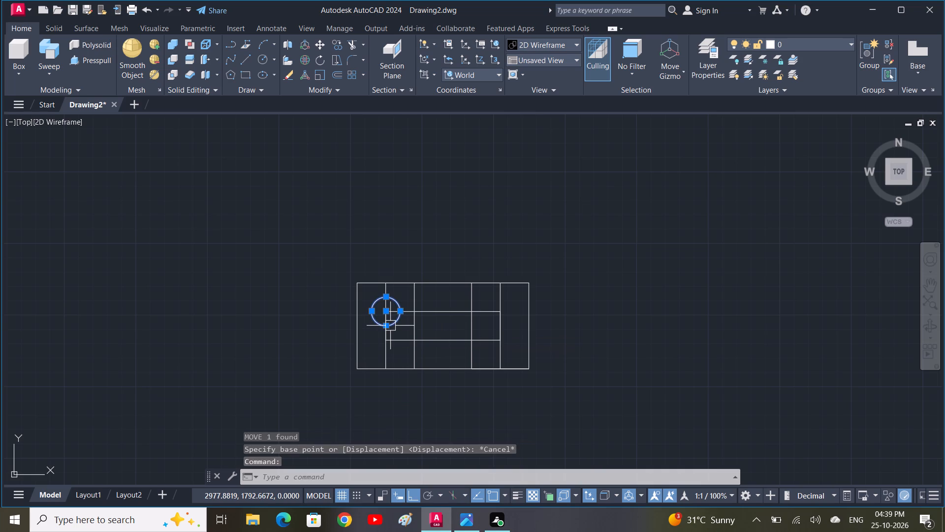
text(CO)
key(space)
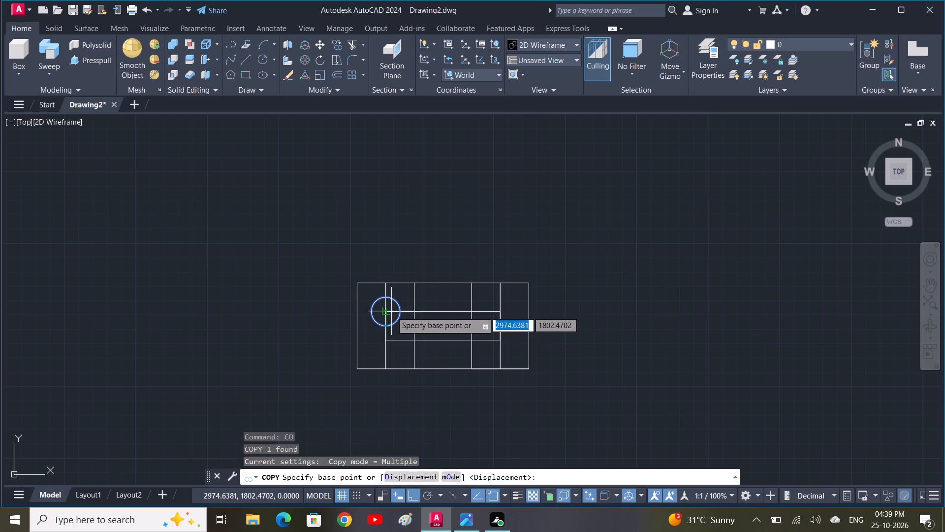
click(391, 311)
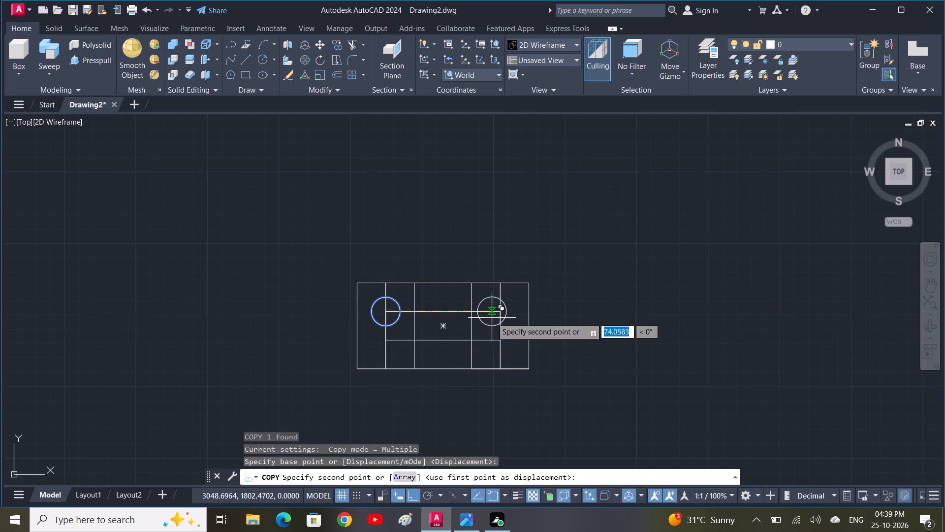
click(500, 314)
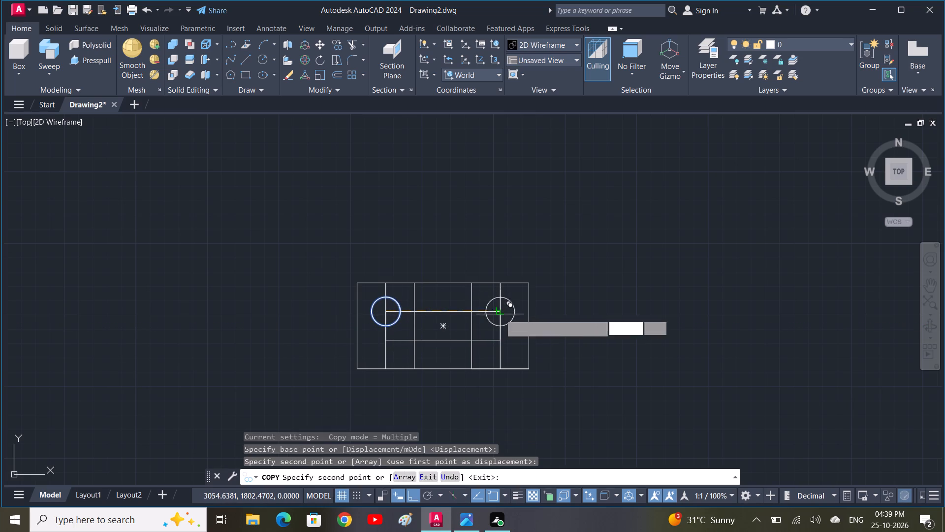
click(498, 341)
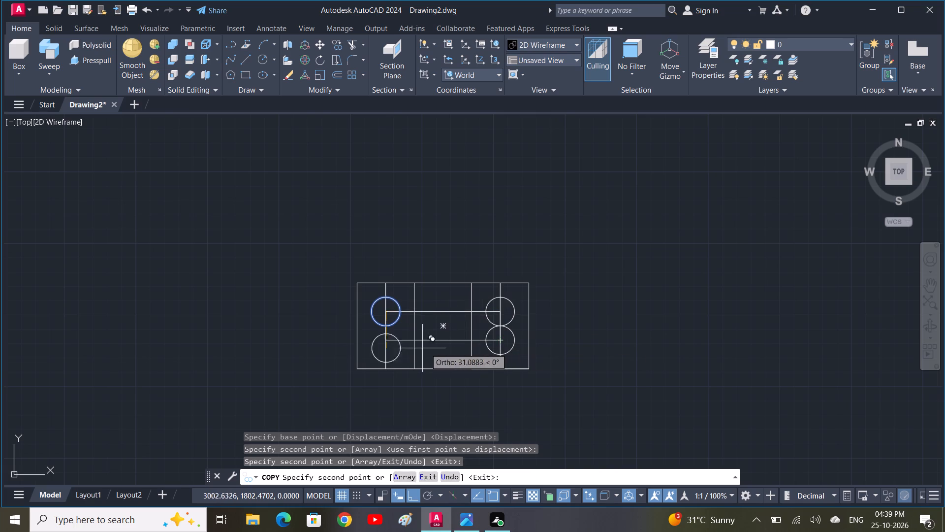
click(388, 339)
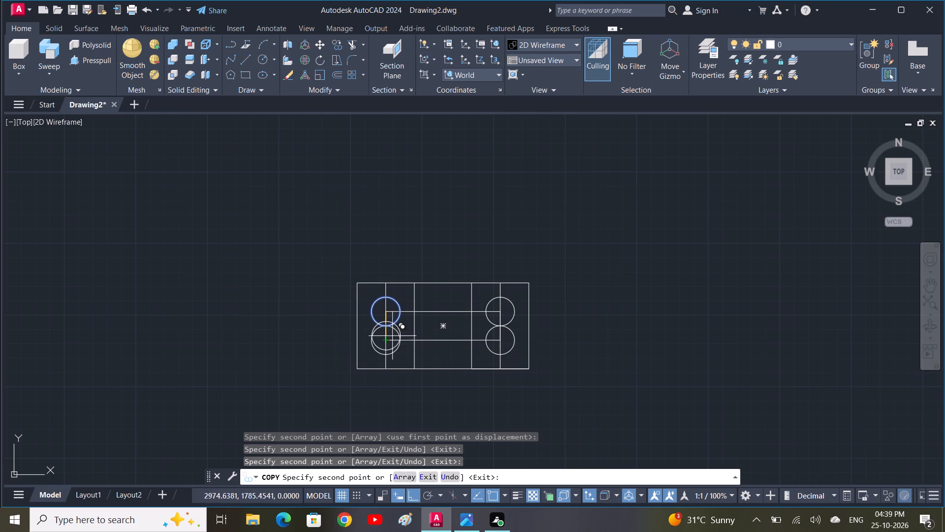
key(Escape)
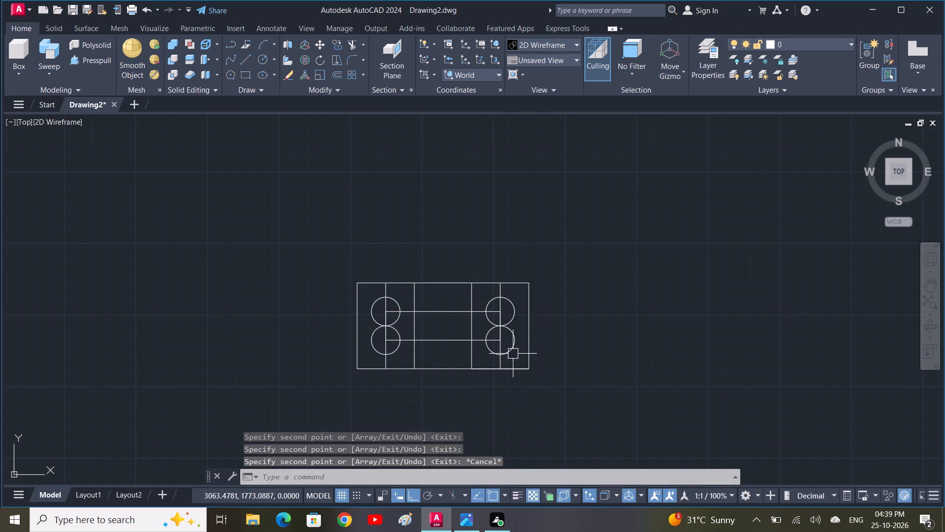
Delete the four corner circles and the two vertical lines that divide the base into 40 mm sections.
click(513, 341)
click(513, 317)
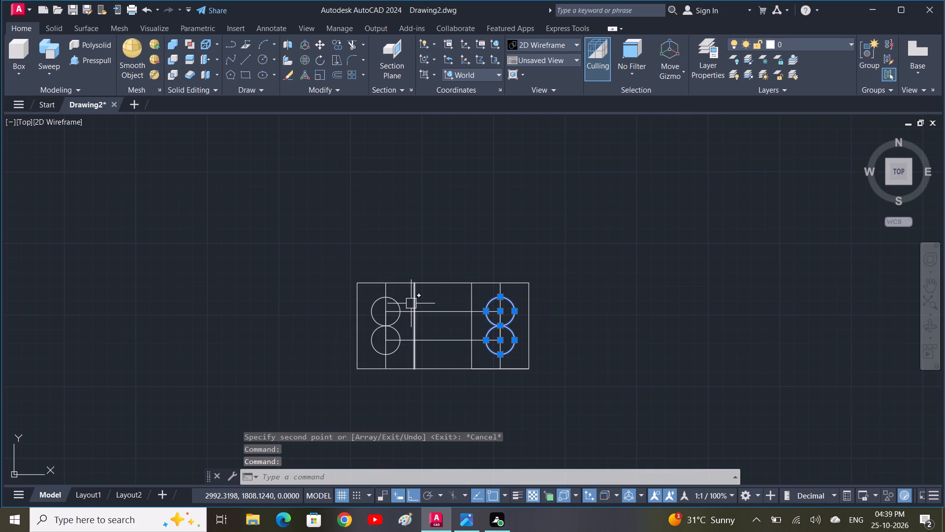
click(402, 303)
click(397, 330)
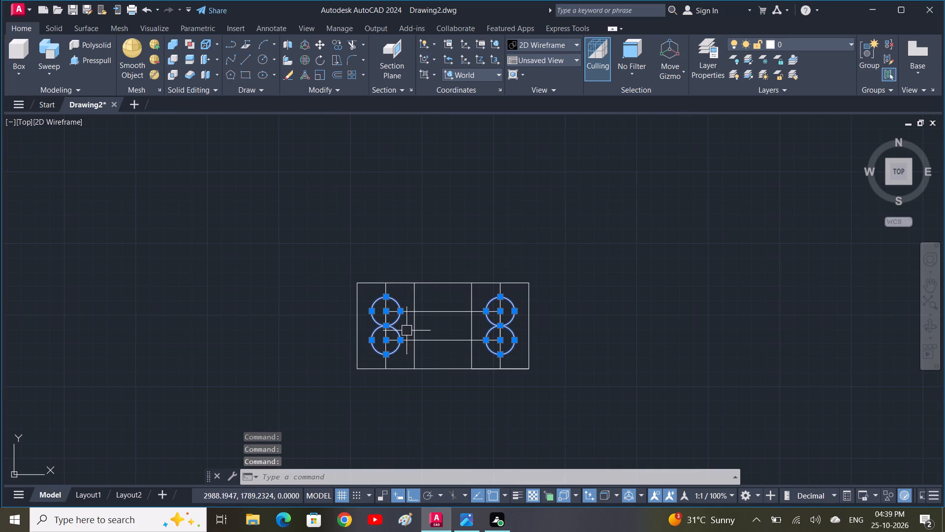
click(413, 331)
click(471, 326)
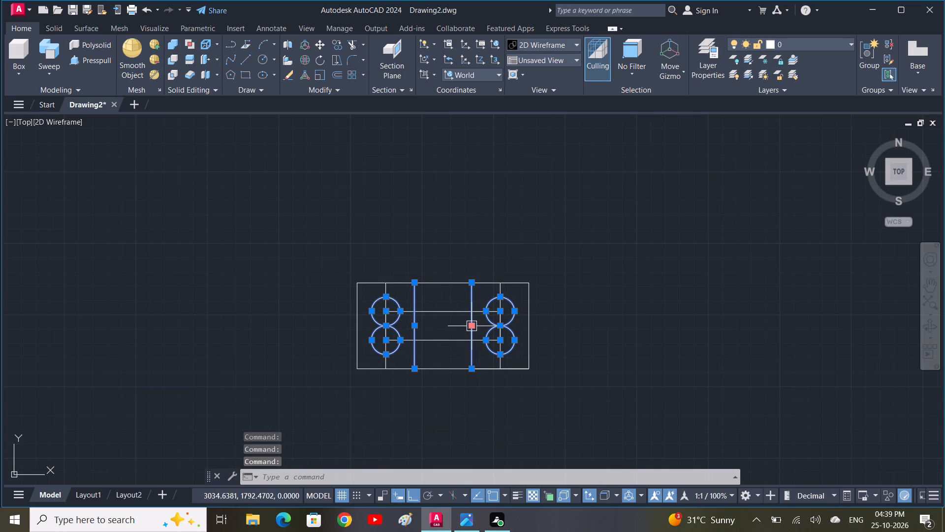
key(Delete)
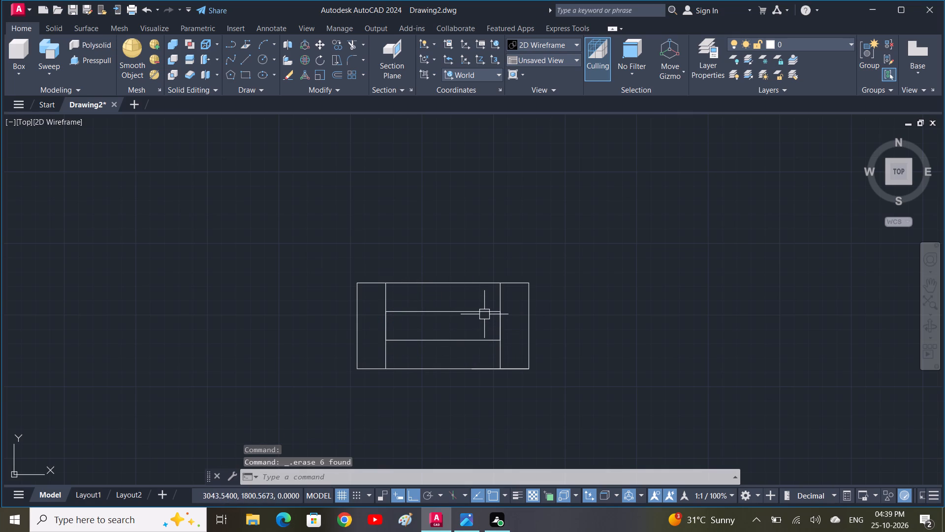
click(484, 314)
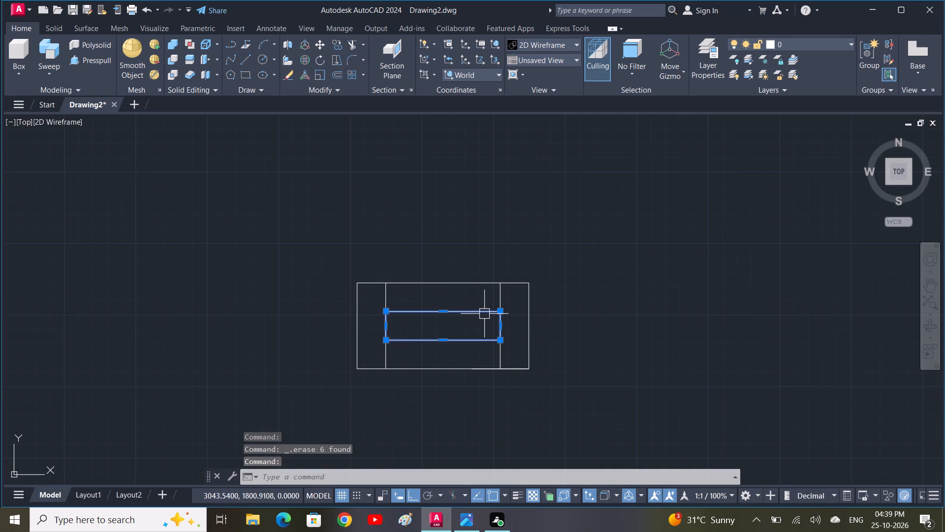
key(Escape)
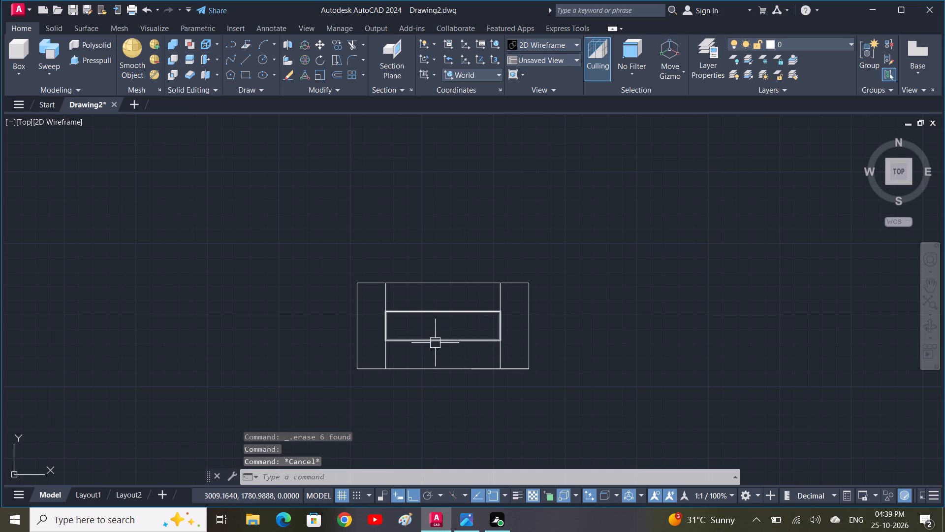
Draw a line from the base's lower-right corner 15 mm up, continuing horizontally across the base to beyond its left edge.
key(l)
key(space)
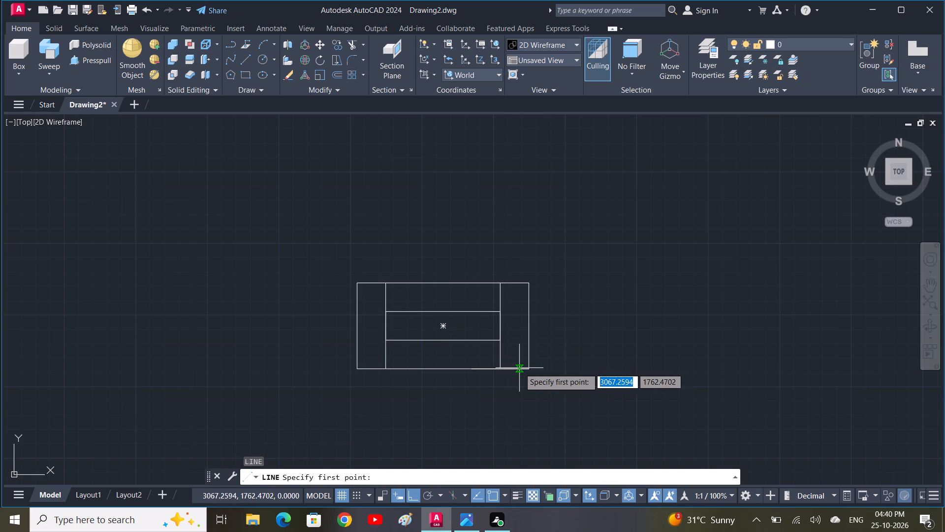
click(528, 368)
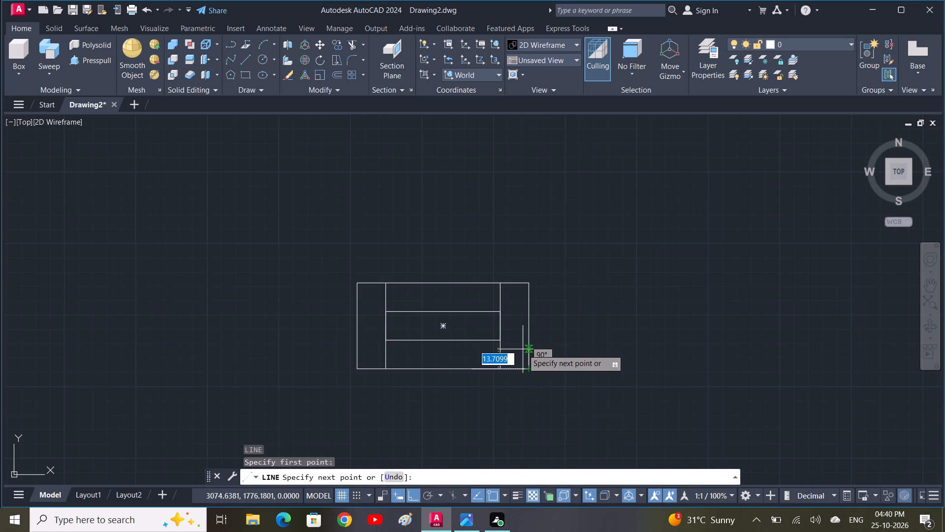
text(15)
key(space)
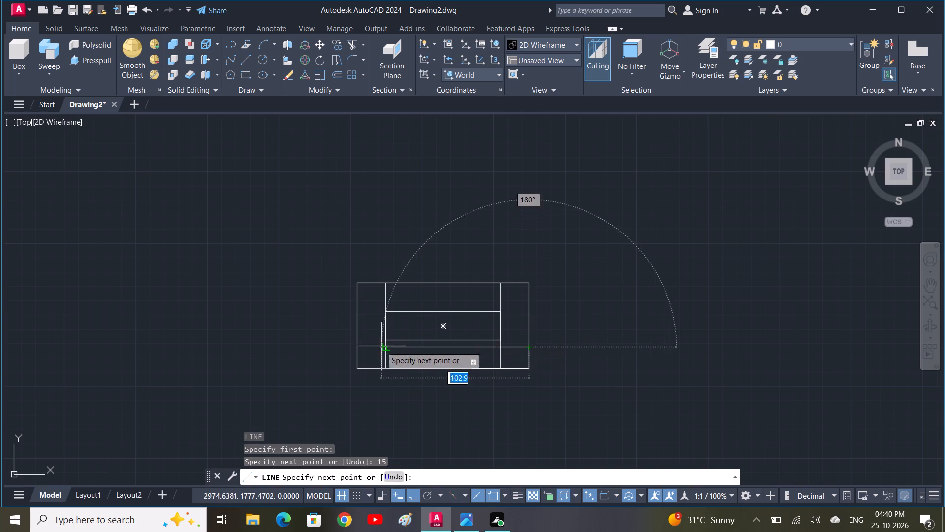
click(340, 343)
key(space)
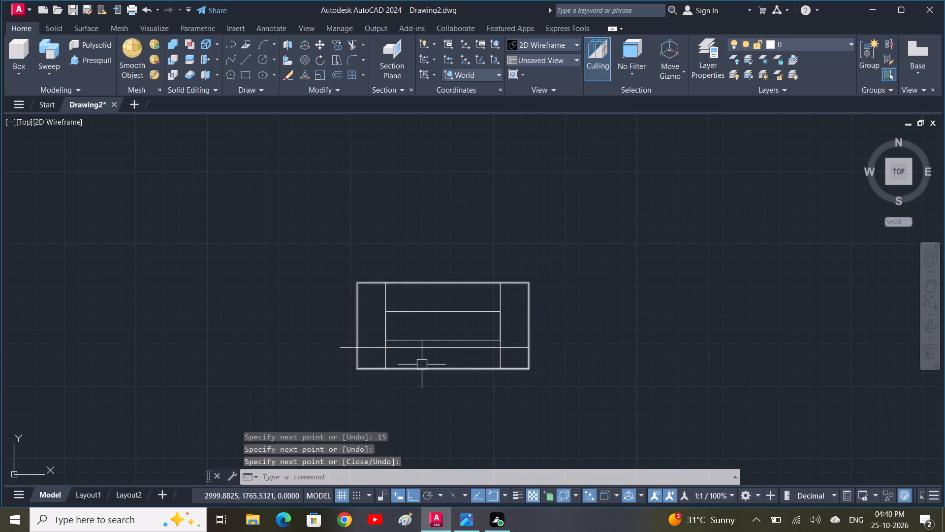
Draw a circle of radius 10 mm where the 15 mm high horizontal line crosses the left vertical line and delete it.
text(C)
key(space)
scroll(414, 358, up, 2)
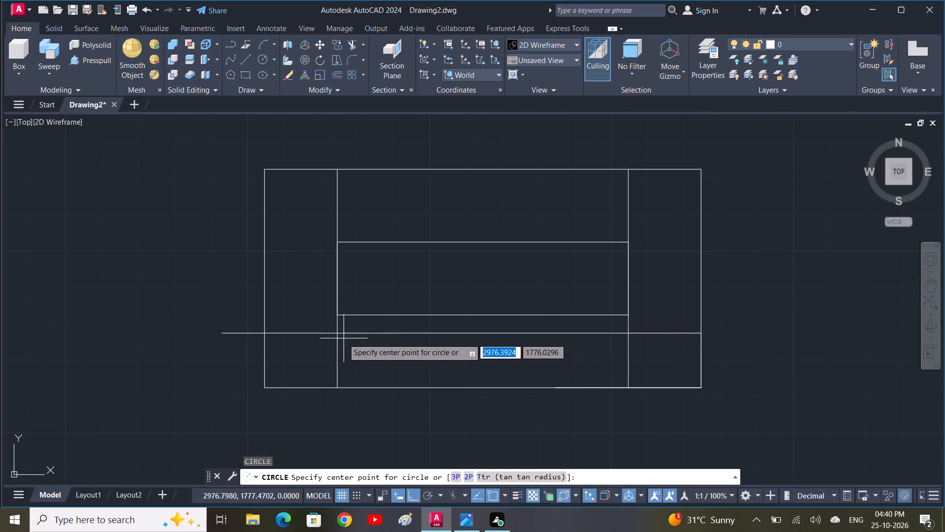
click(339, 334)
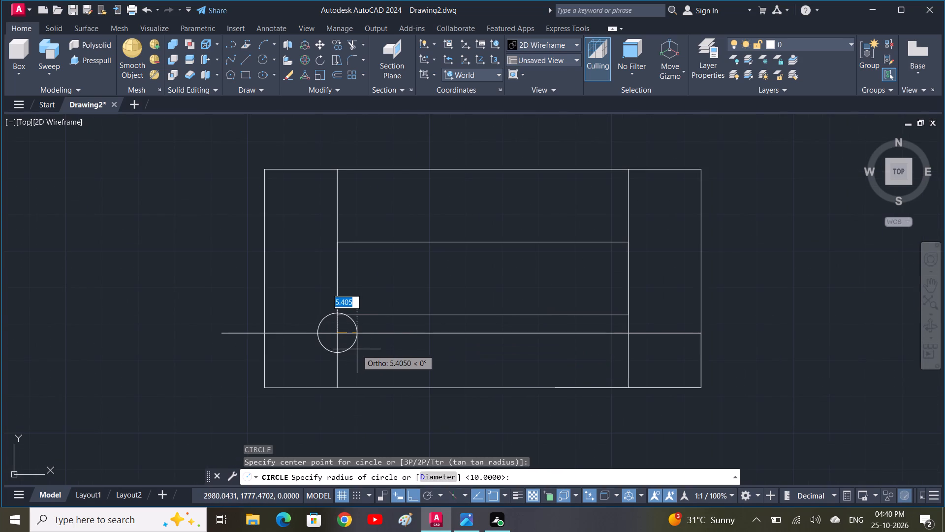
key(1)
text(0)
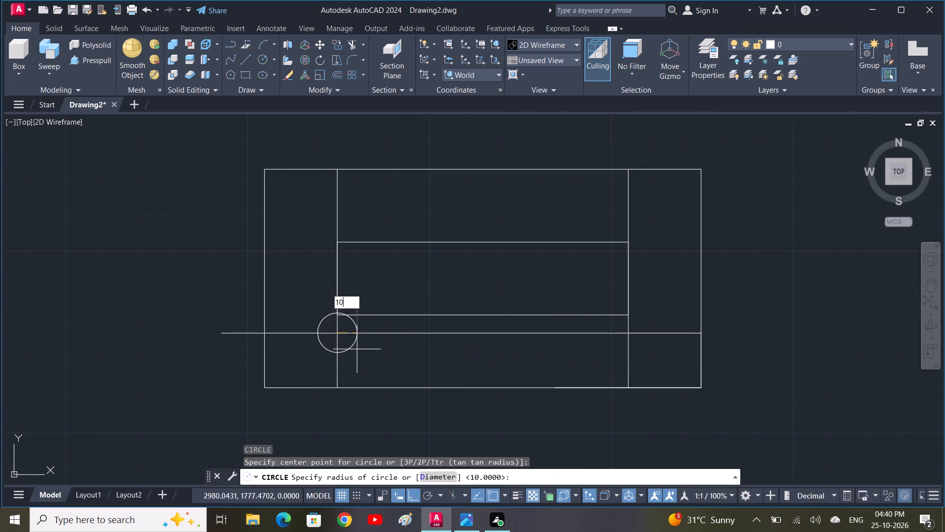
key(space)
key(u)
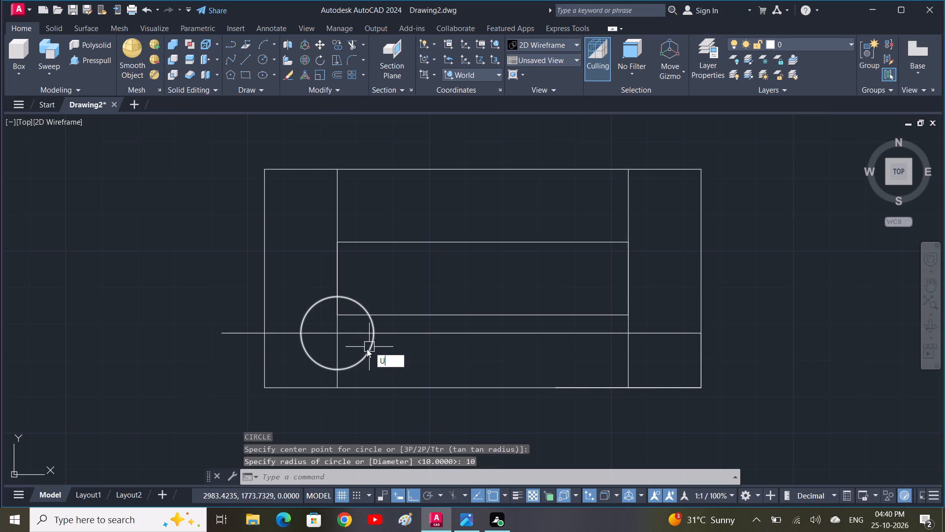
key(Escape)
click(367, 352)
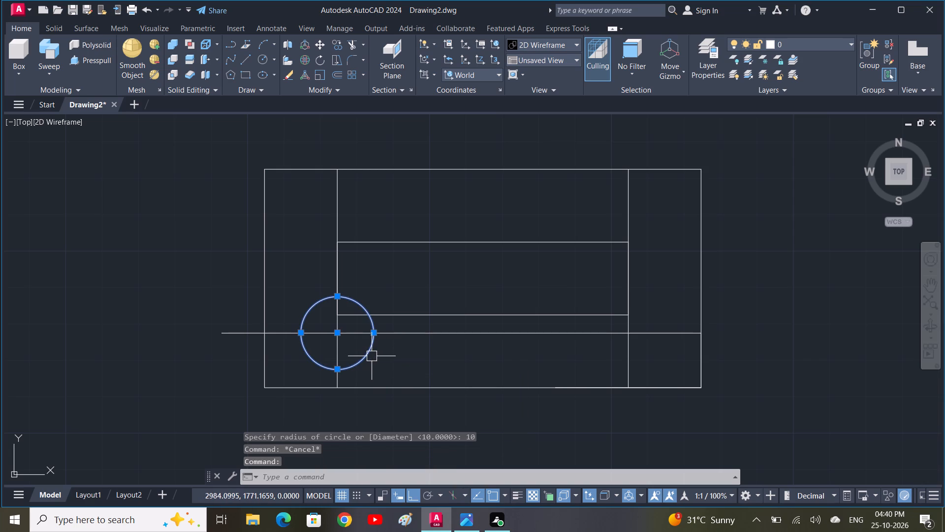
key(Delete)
Draw a circle of diameter 10 mm centred where the 15 mm high horizontal line crosses the left vertical line.
text(C)
key(space)
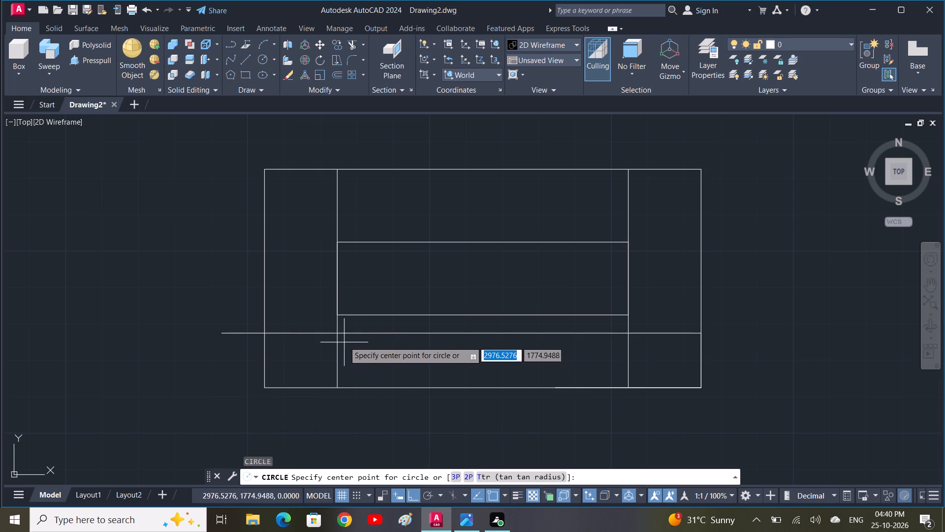
click(339, 335)
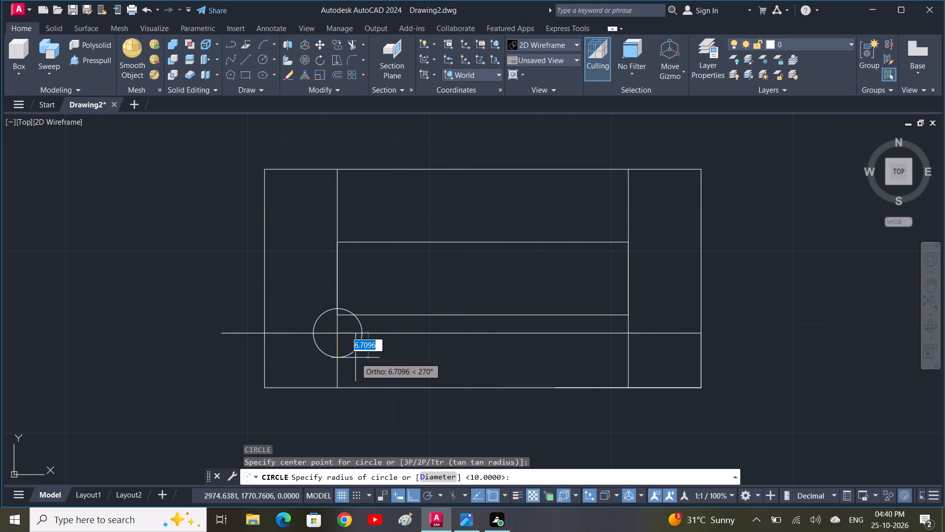
key(d)
key(space)
text(10)
key(space)
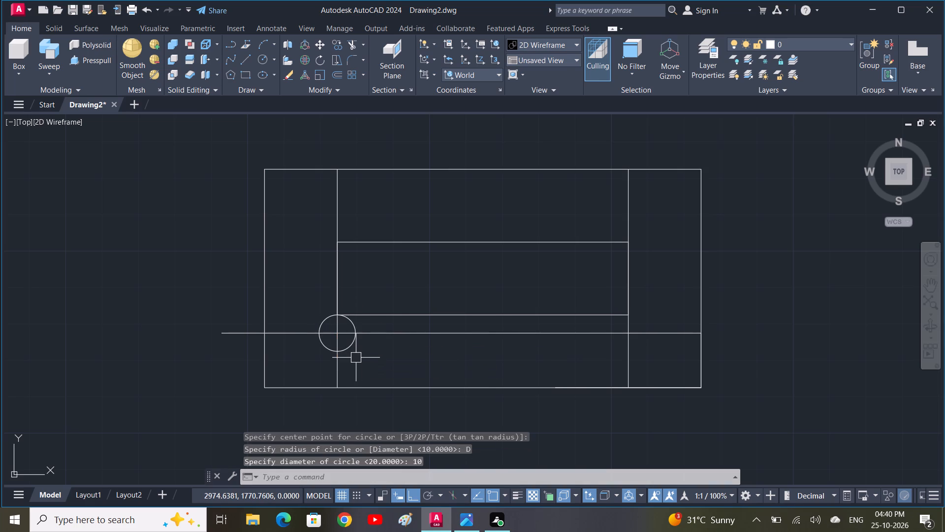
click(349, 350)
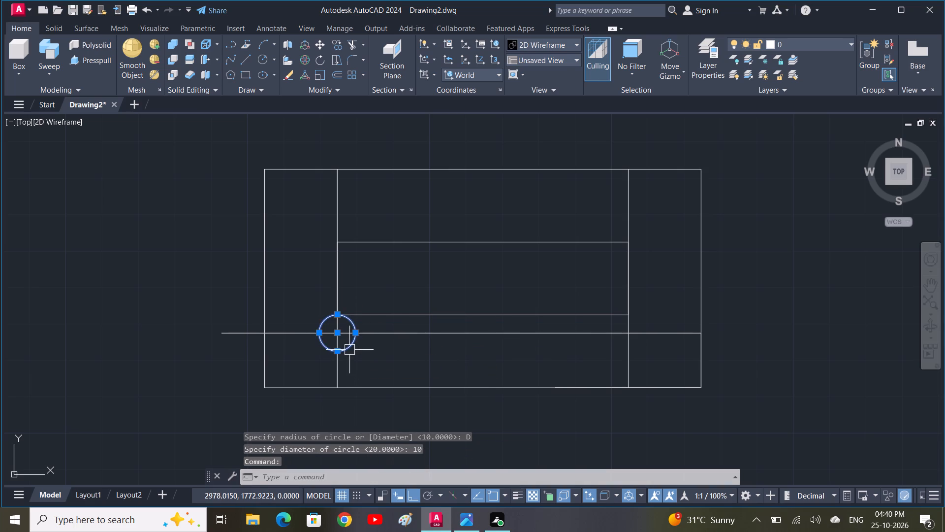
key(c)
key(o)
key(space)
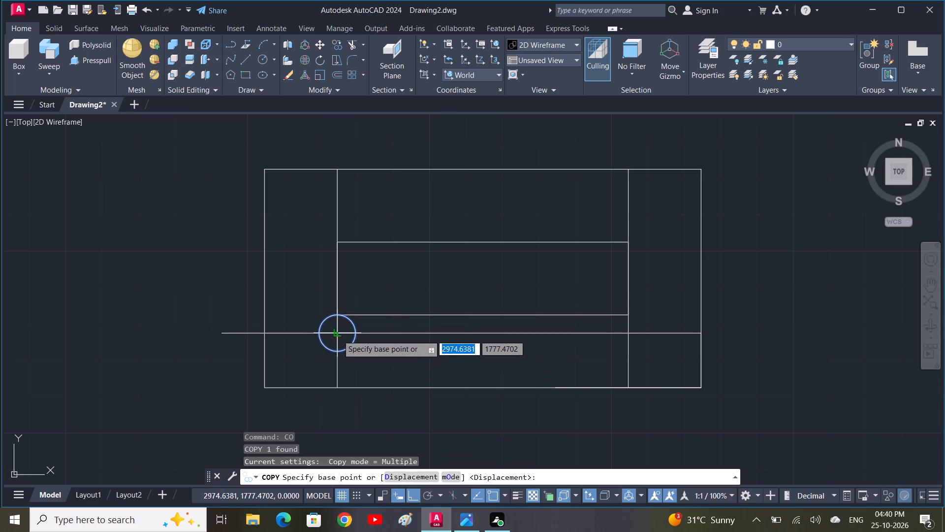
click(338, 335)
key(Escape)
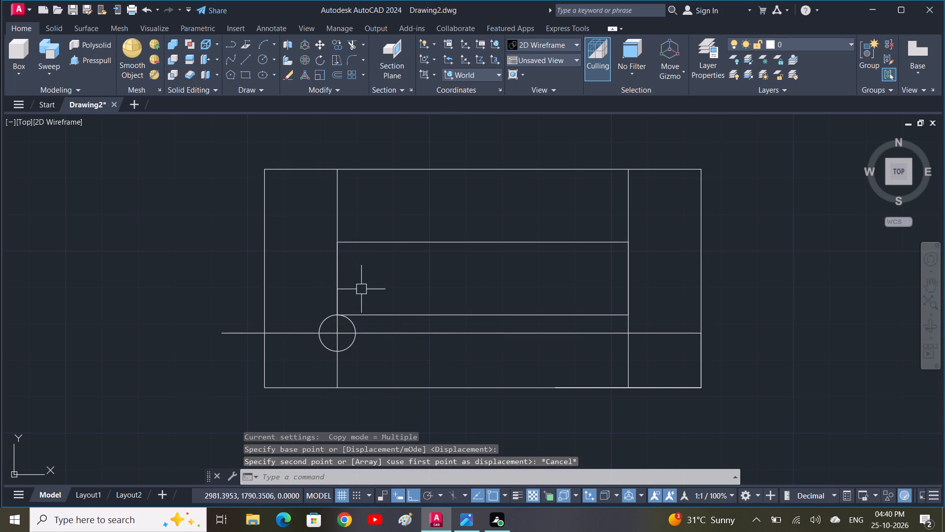
Copy the 10 mm diameter circle from its centre to the crossing of the horizontal line and the right vertical line.
click(348, 344)
text(CO)
key(space)
click(337, 330)
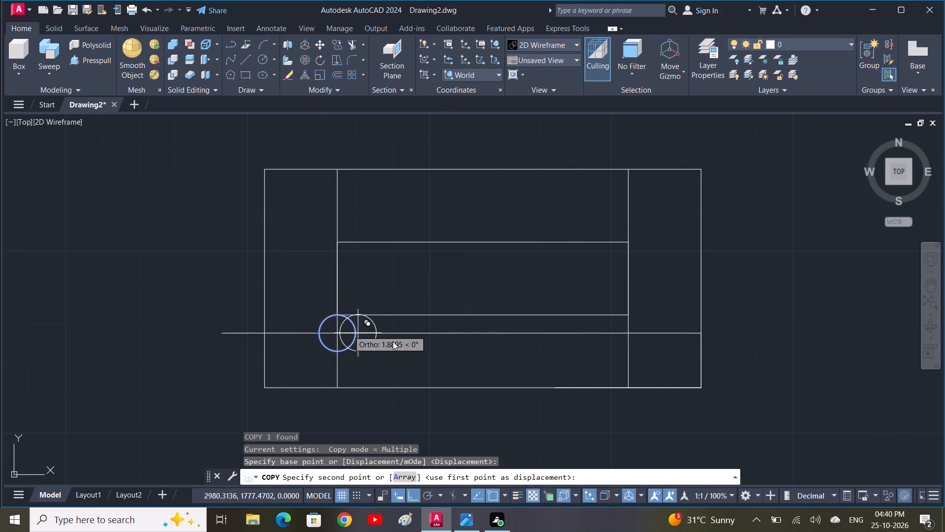
click(631, 334)
key(space)
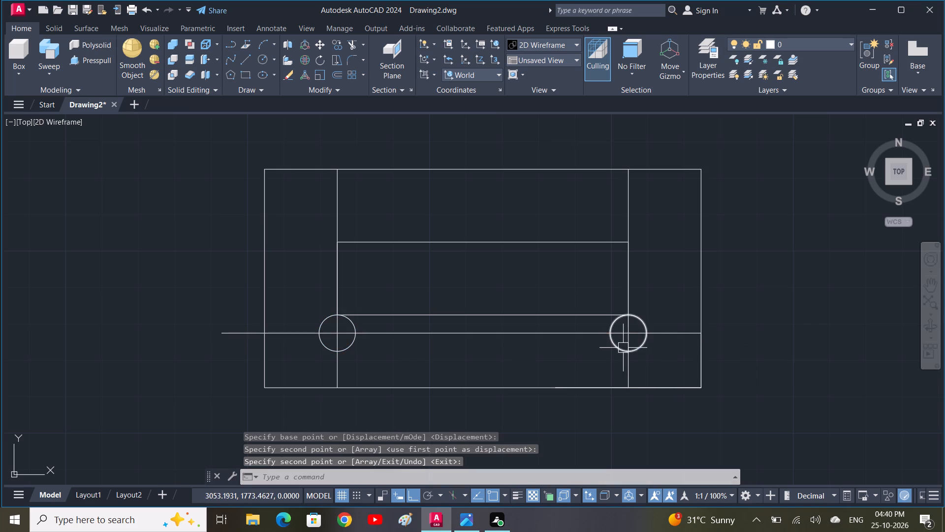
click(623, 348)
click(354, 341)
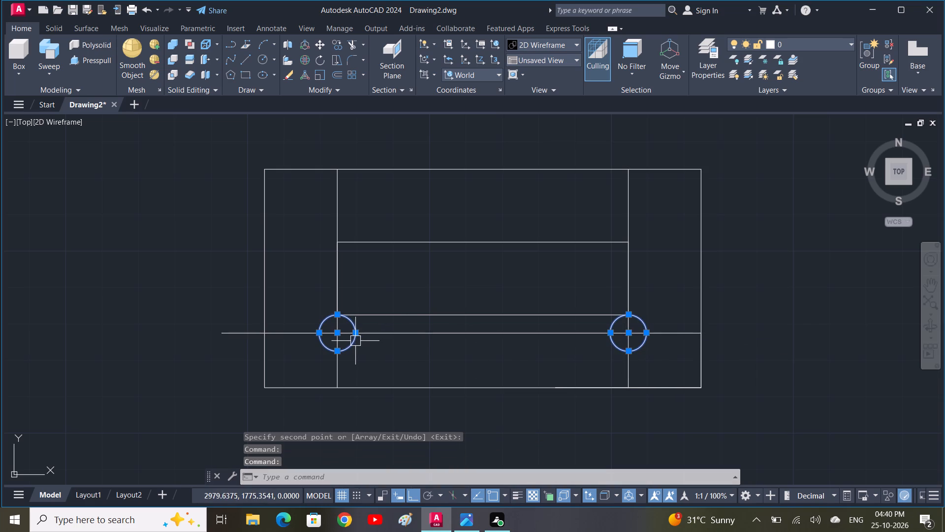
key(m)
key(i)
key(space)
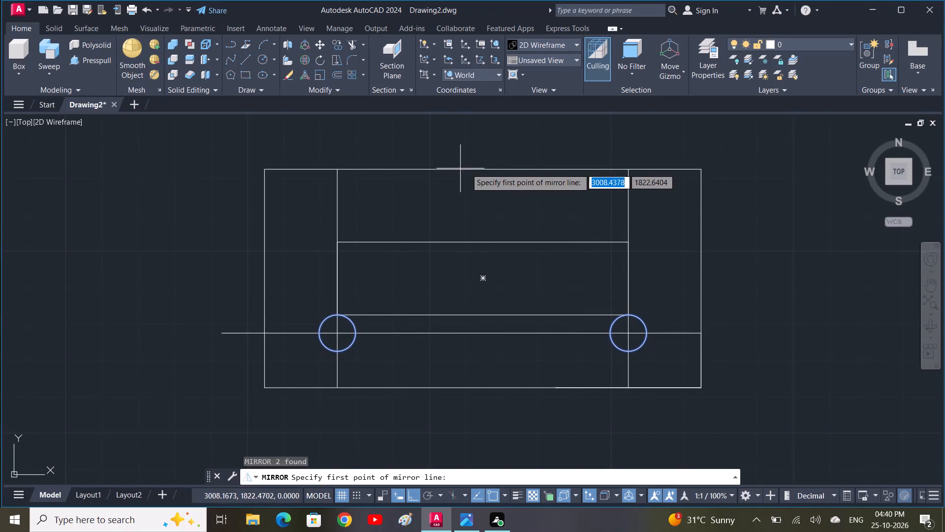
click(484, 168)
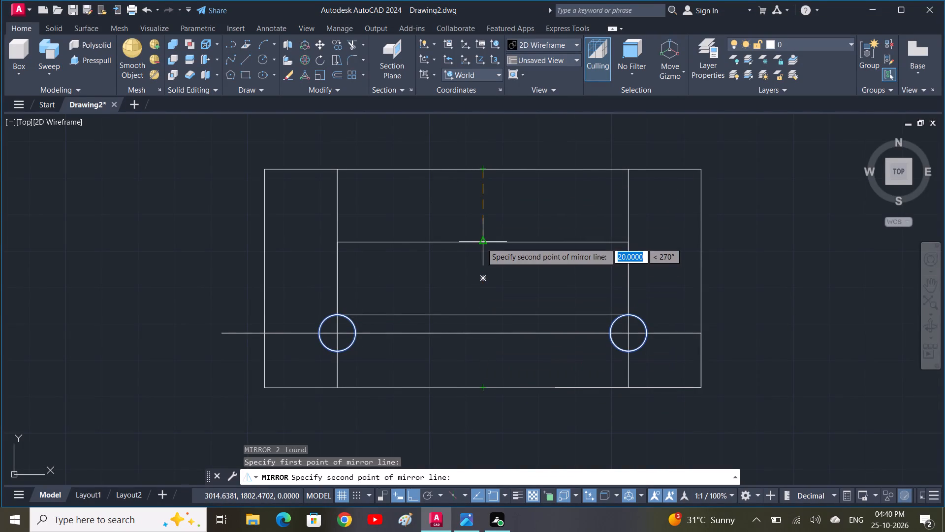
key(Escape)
Mirror the two lower circles about the base's horizontal centreline, keeping the source circles.
click(354, 348)
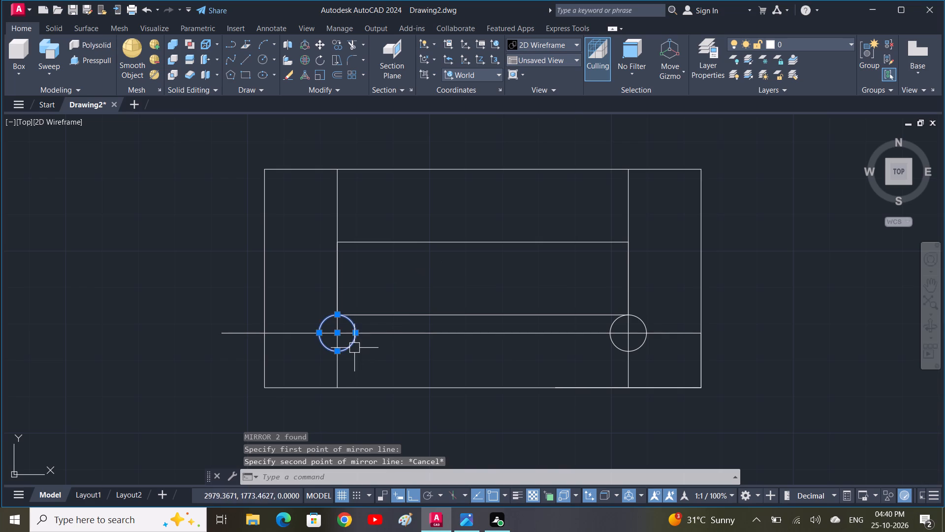
click(610, 347)
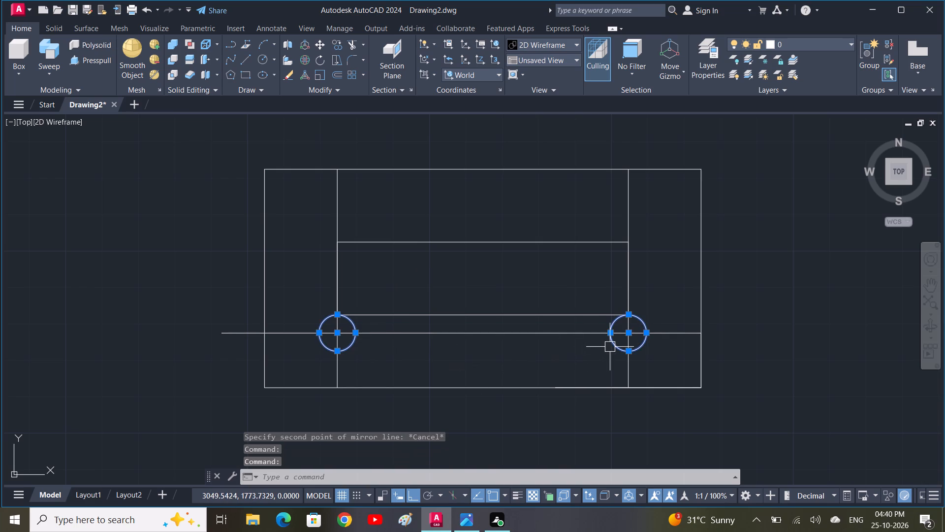
text(MI)
key(space)
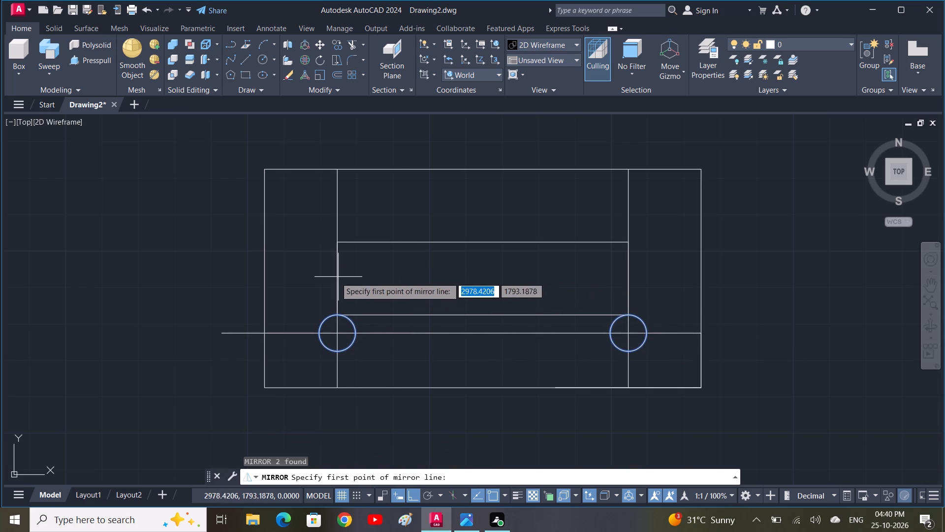
click(339, 278)
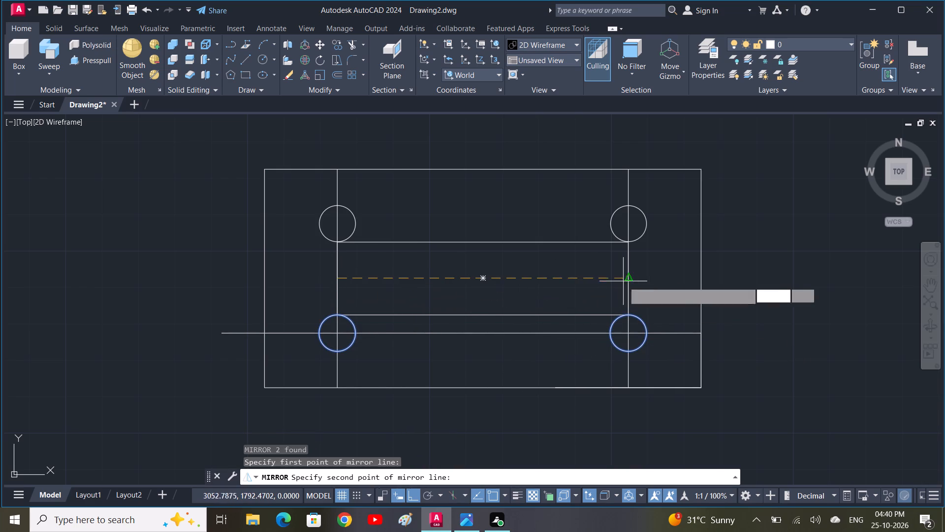
click(628, 280)
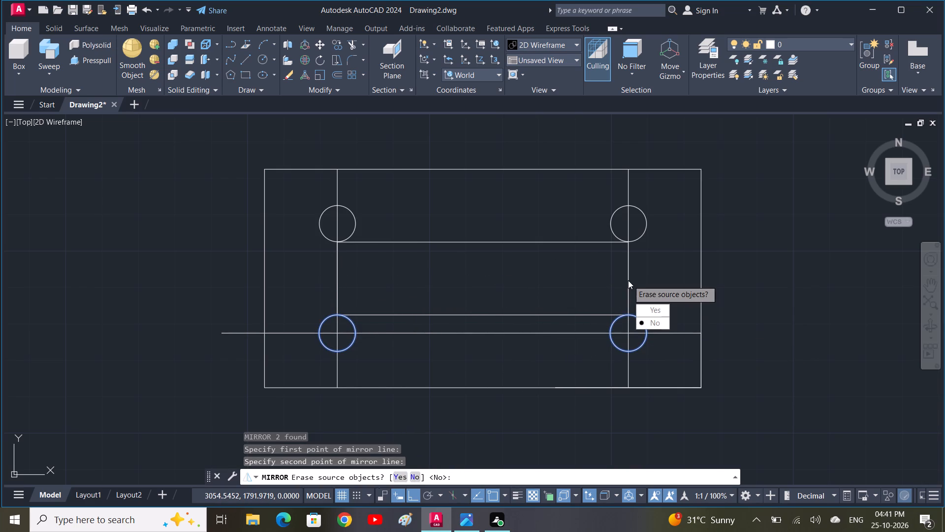
drag(645, 320, 628, 280)
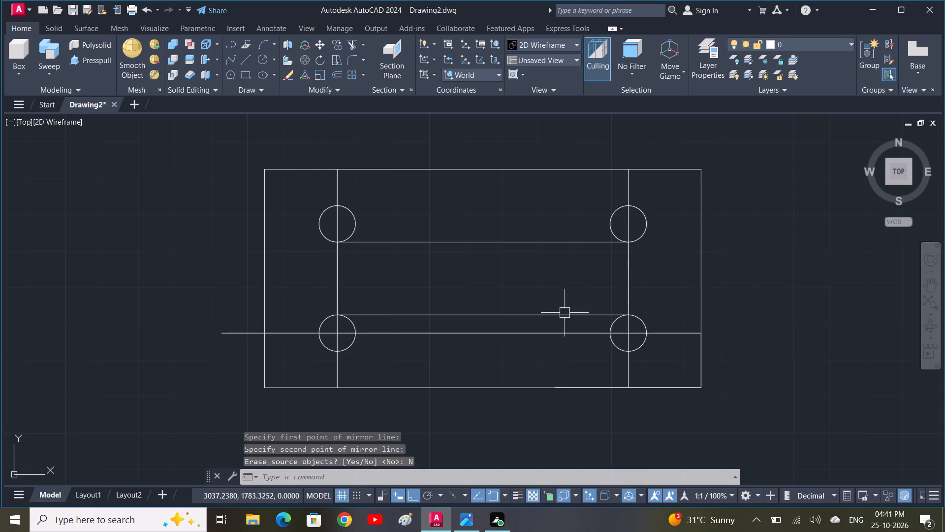
Delete the inner rectangle, the horizontal construction line and the two vertical lines, leaving the base outline and four circles.
click(565, 313)
key(Delete)
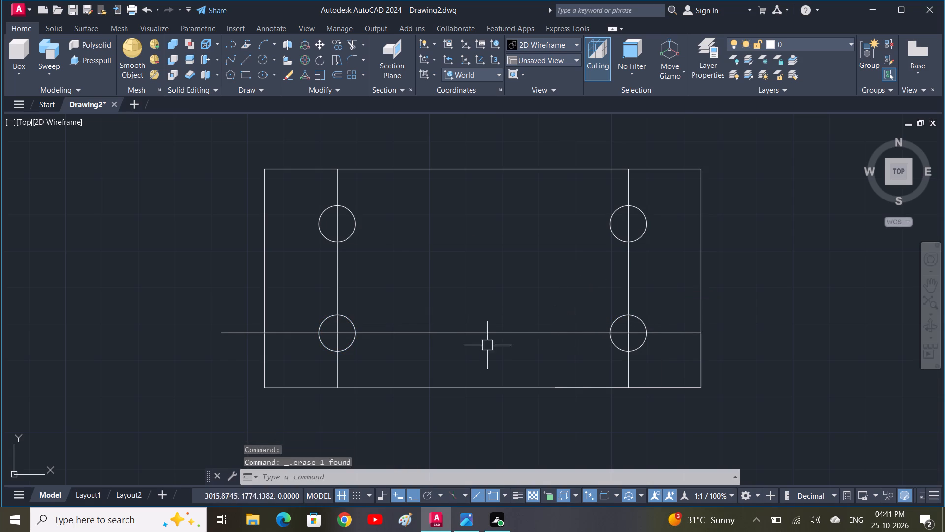
click(459, 336)
key(Delete)
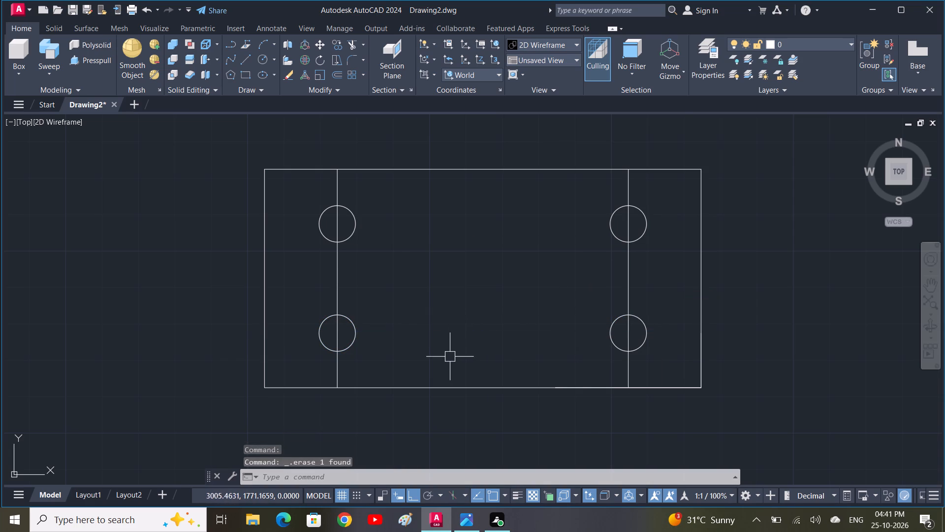
click(626, 273)
key(Delete)
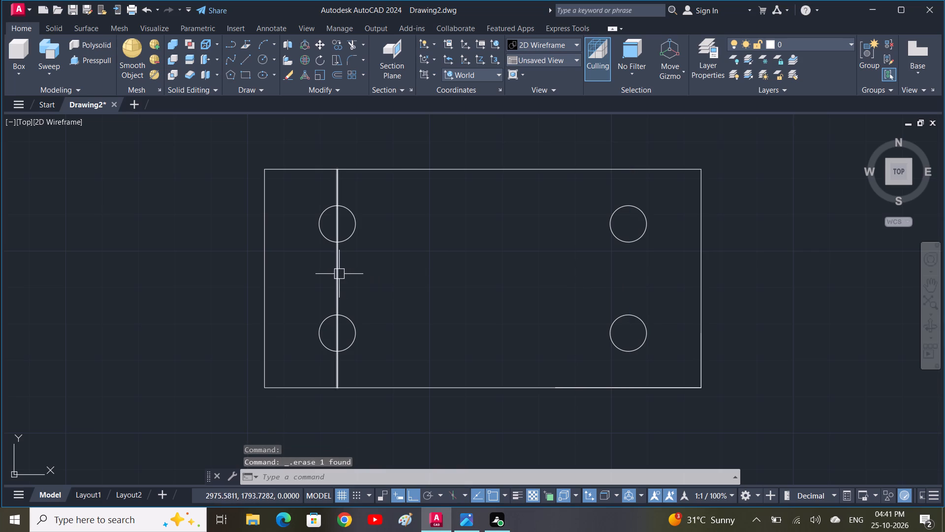
click(339, 274)
key(Delete)
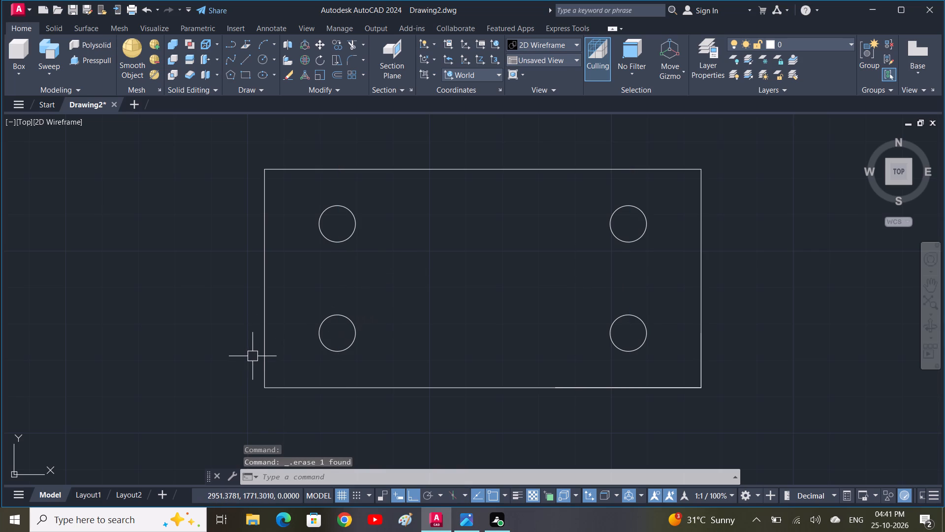
Fillet the lower-left and upper-left corners of the base outline with a 10 mm radius.
key(f)
key(space)
key(r)
key(space)
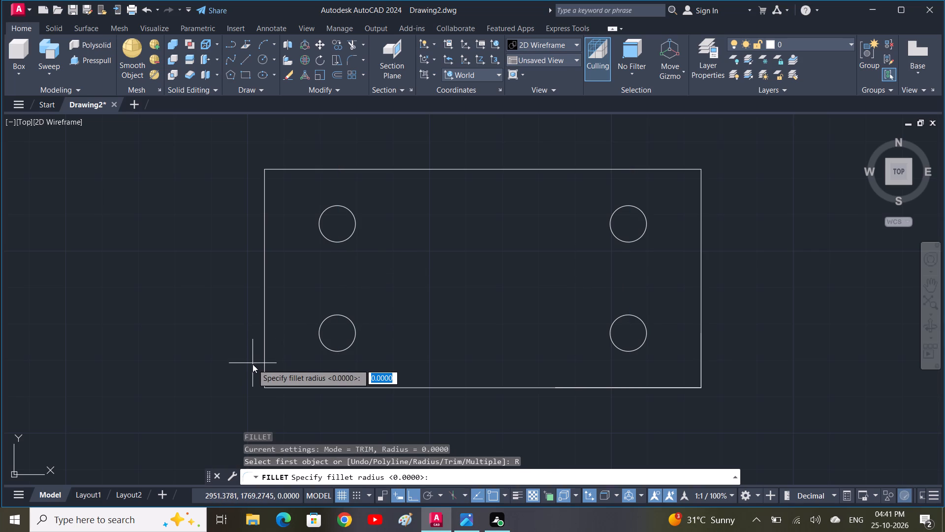
key(1)
key(0)
key(space)
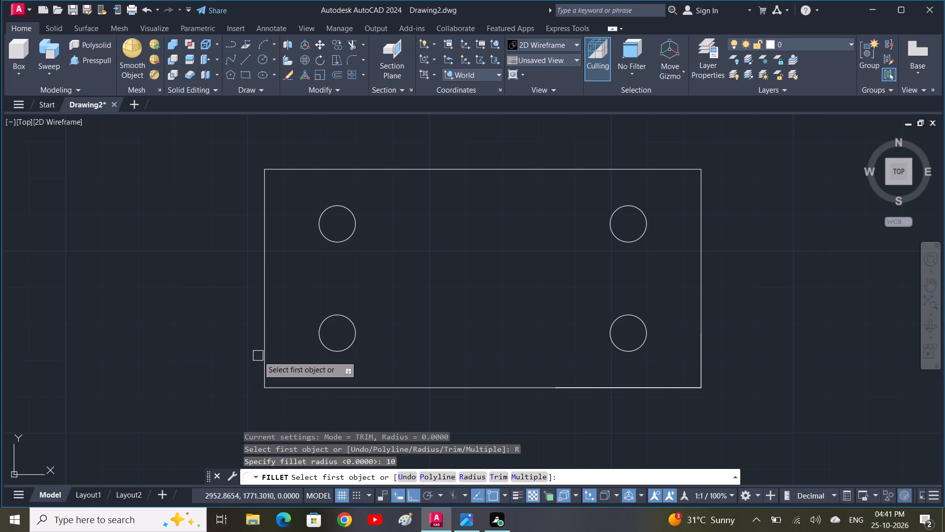
click(260, 355)
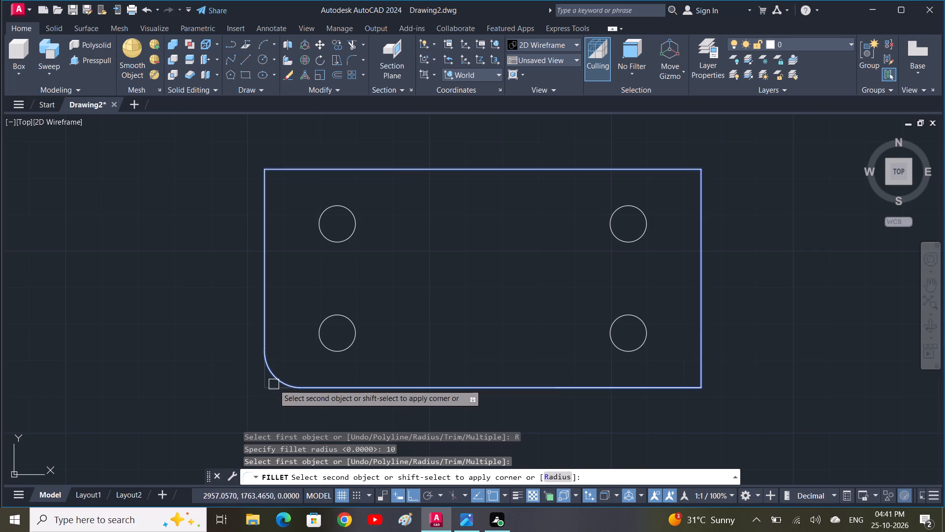
click(274, 386)
key(space)
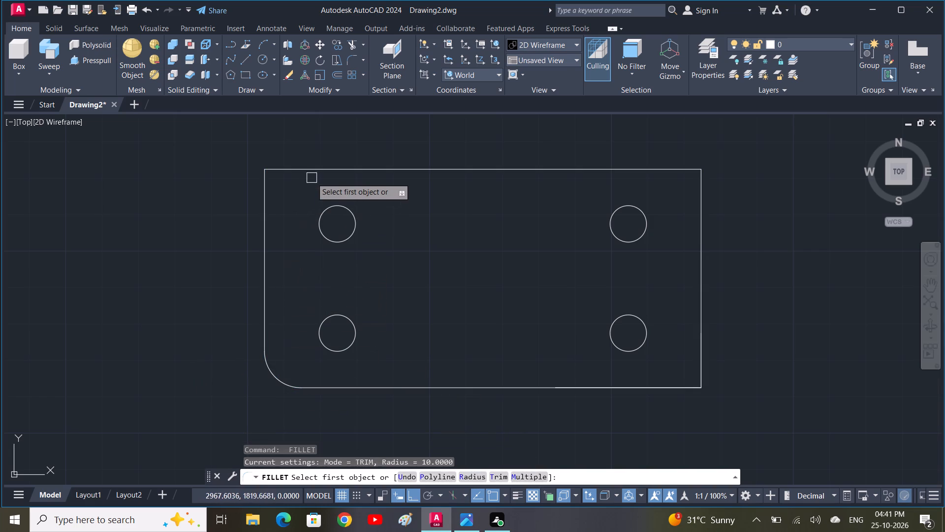
click(312, 169)
click(268, 191)
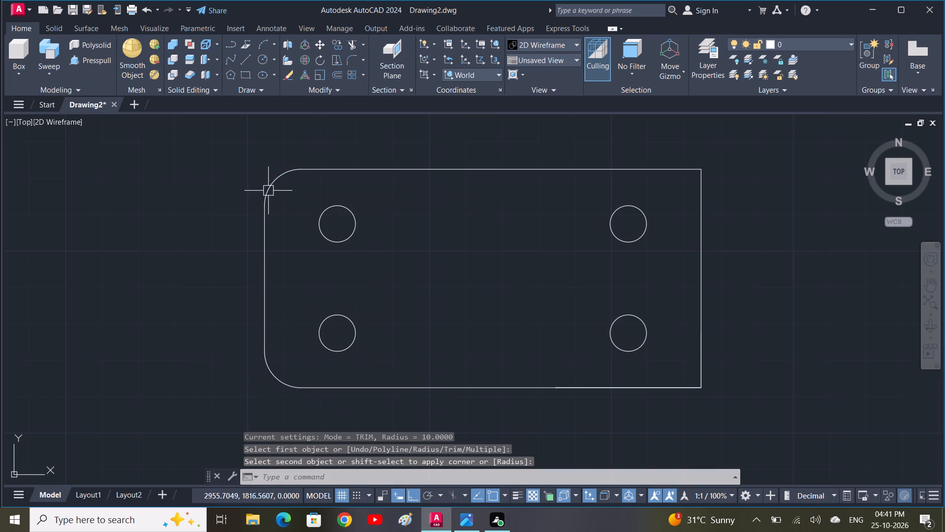
Fillet the upper-right corner of the base outline with a 10 mm radius.
key(space)
click(609, 170)
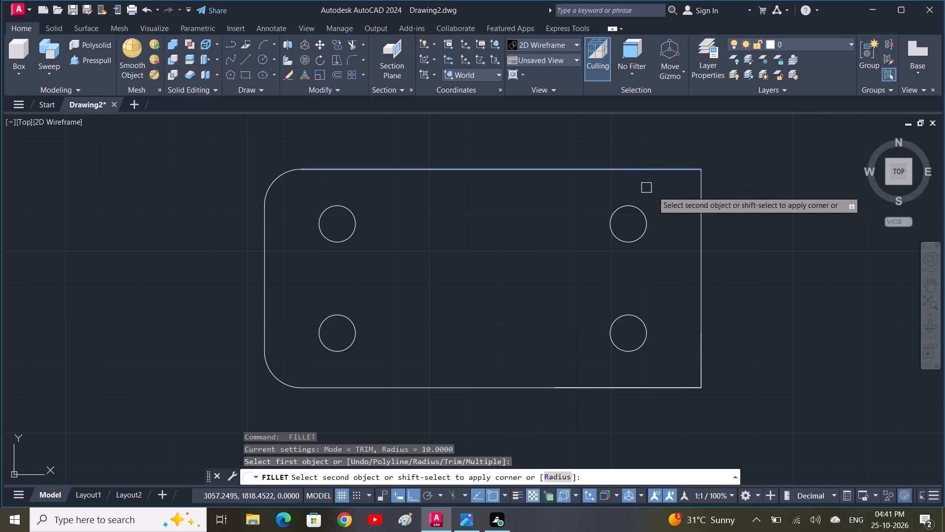
click(698, 204)
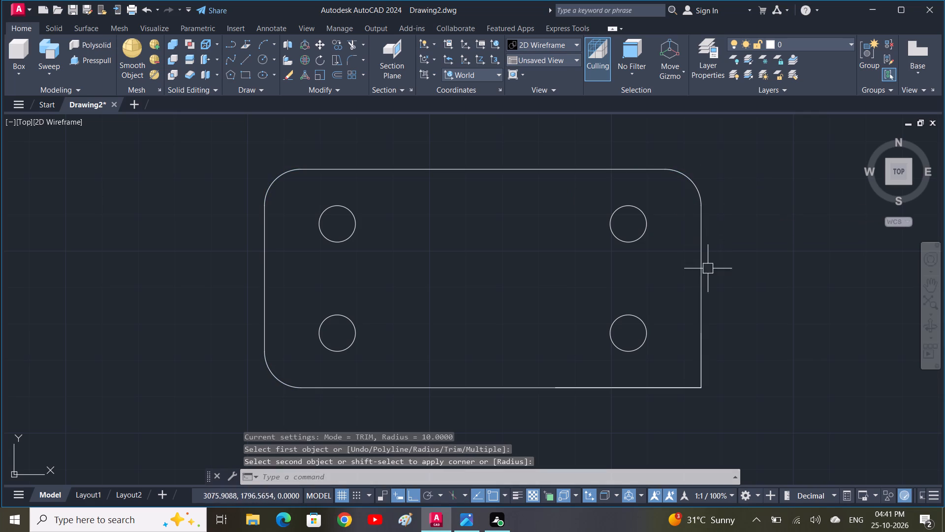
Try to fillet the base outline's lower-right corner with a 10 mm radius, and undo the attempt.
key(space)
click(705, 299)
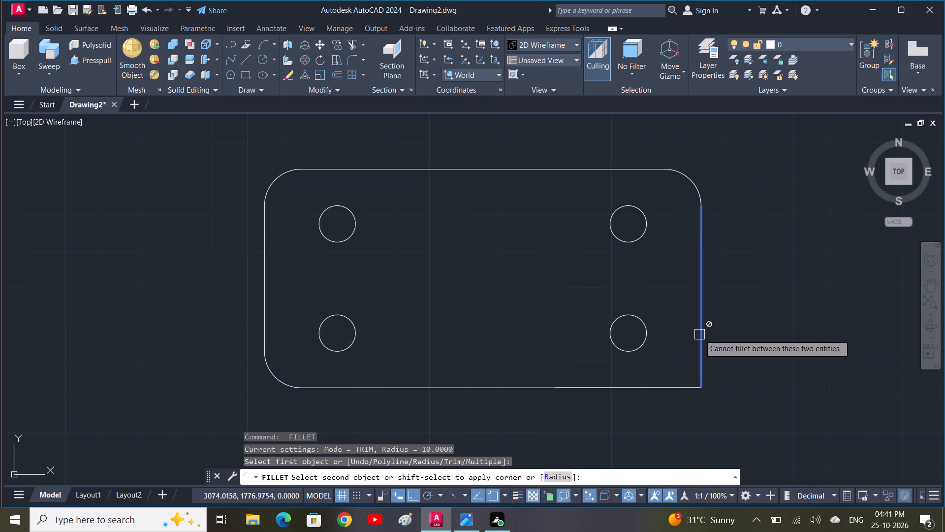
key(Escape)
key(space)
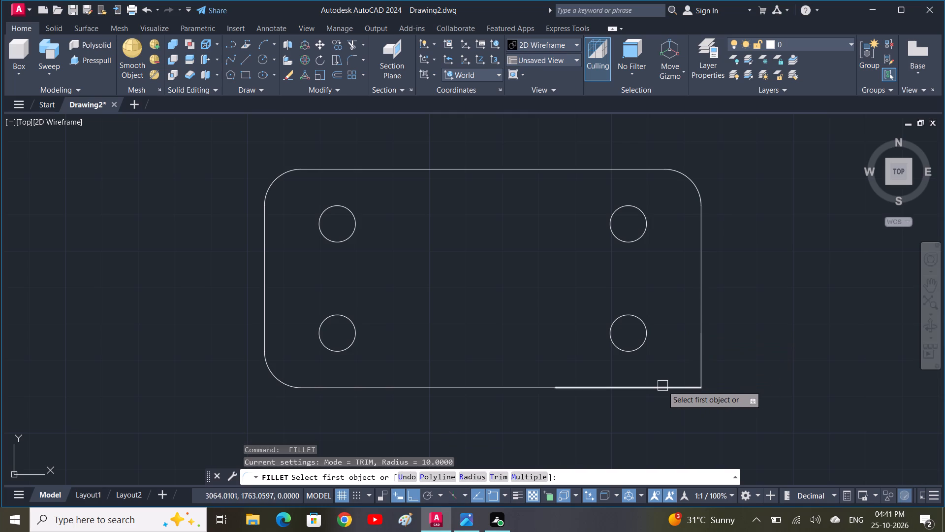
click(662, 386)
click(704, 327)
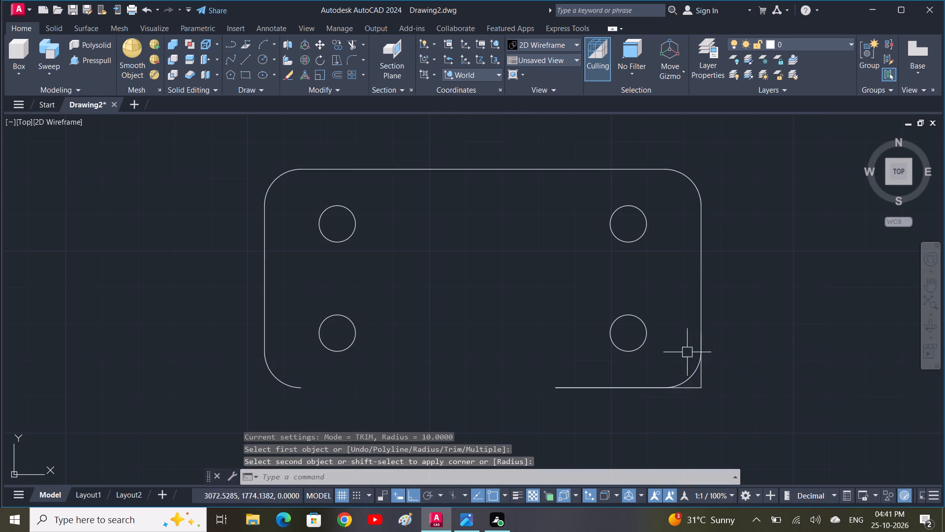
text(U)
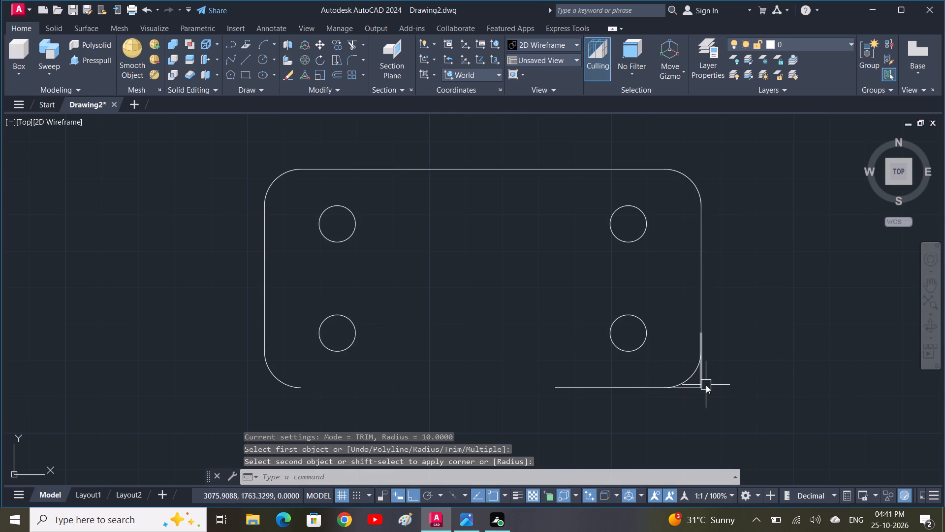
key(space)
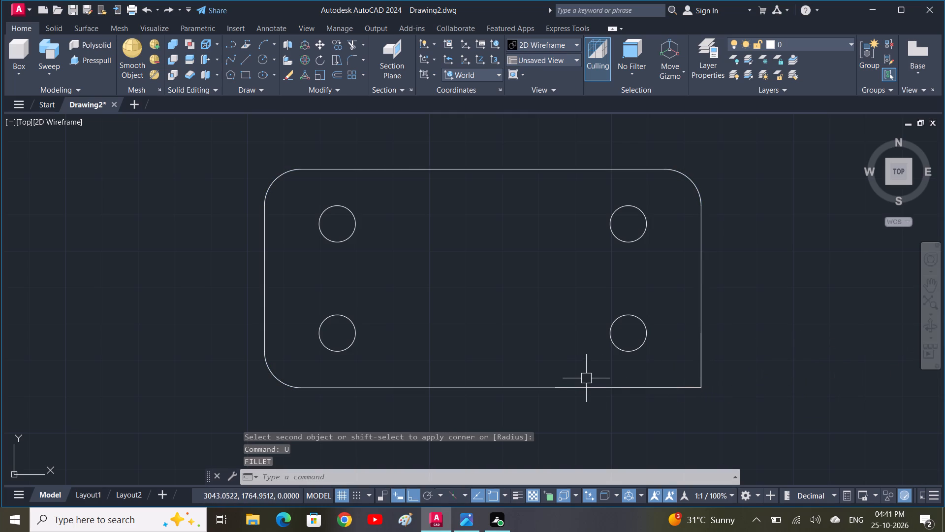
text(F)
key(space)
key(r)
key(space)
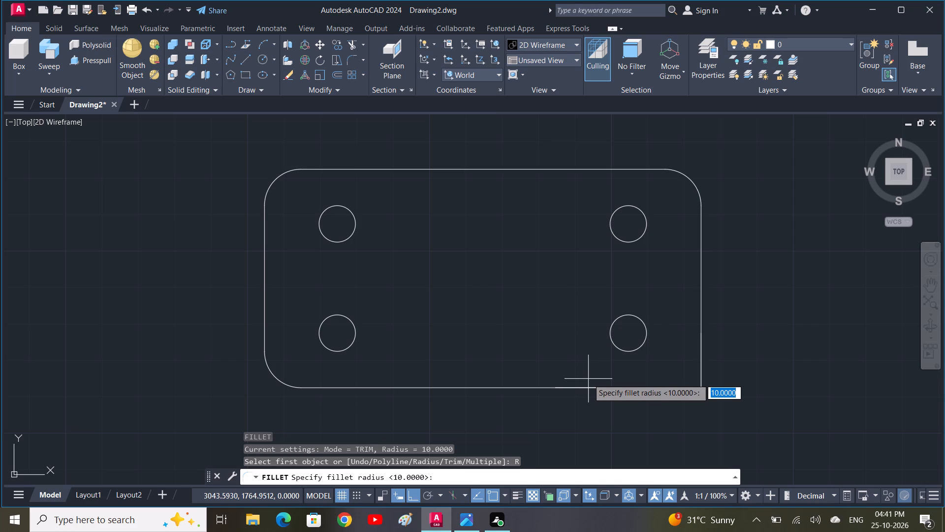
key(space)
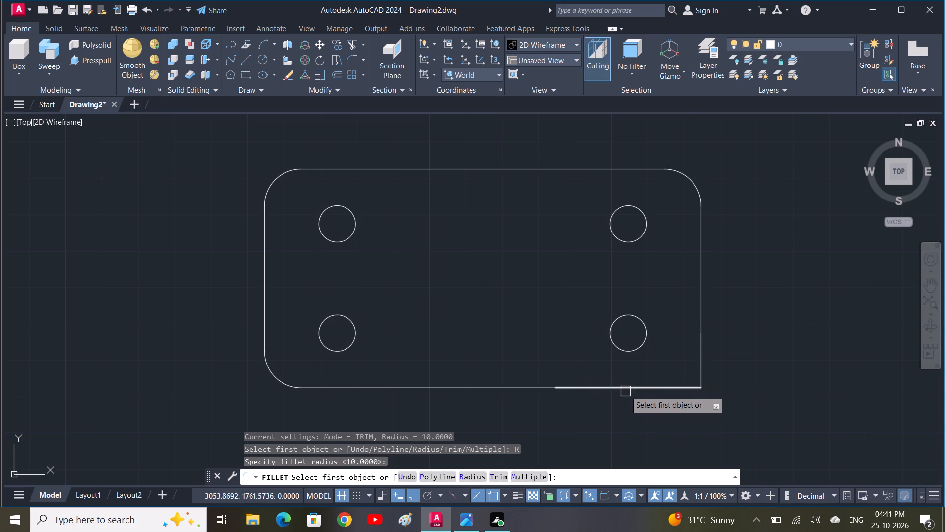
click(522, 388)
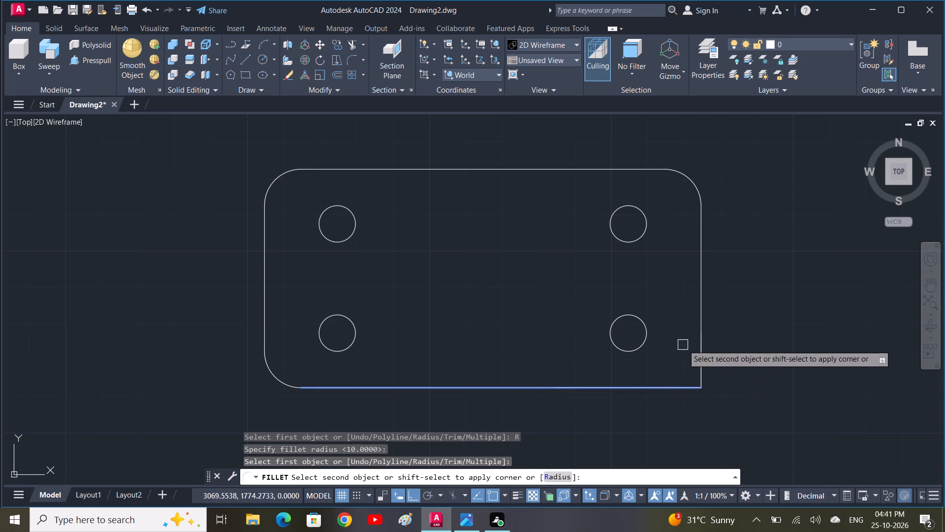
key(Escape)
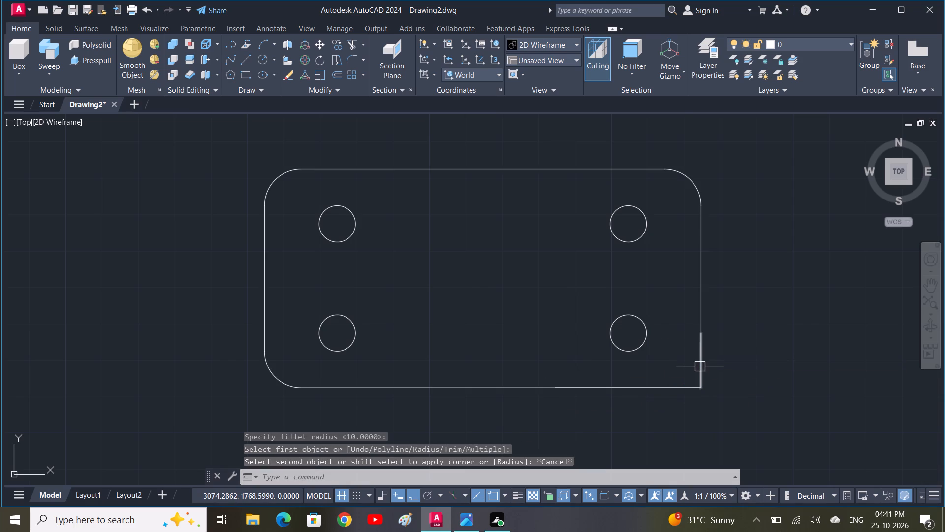
Fillet the lower-right corner of the base outline with a 10 mm radius.
key(space)
click(702, 313)
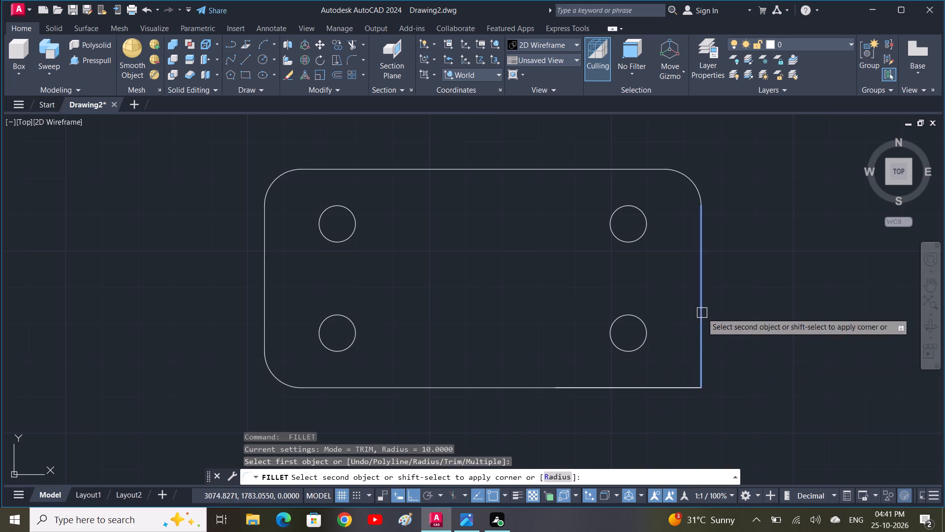
click(657, 383)
key(Escape)
Delete the leftover vertical and horizontal line segments outside the rounded lower-right corner.
click(703, 387)
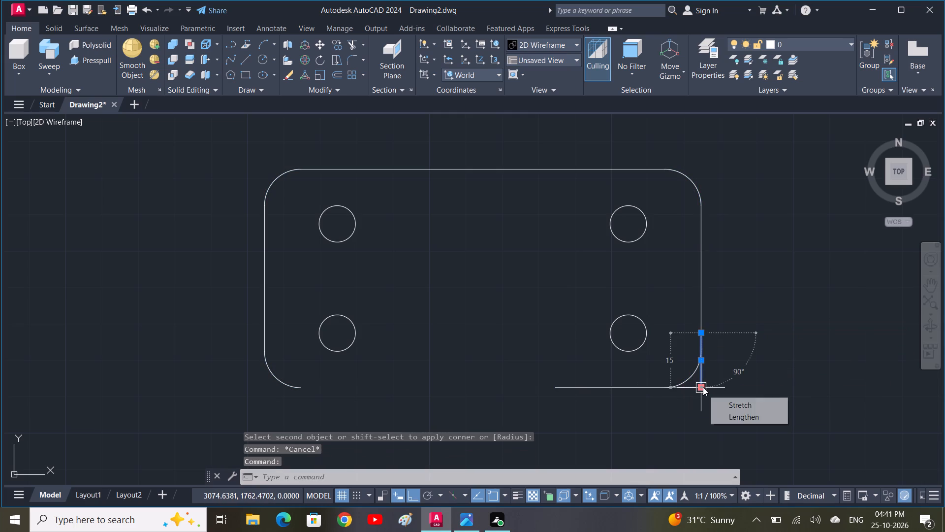
key(Delete)
key(Escape)
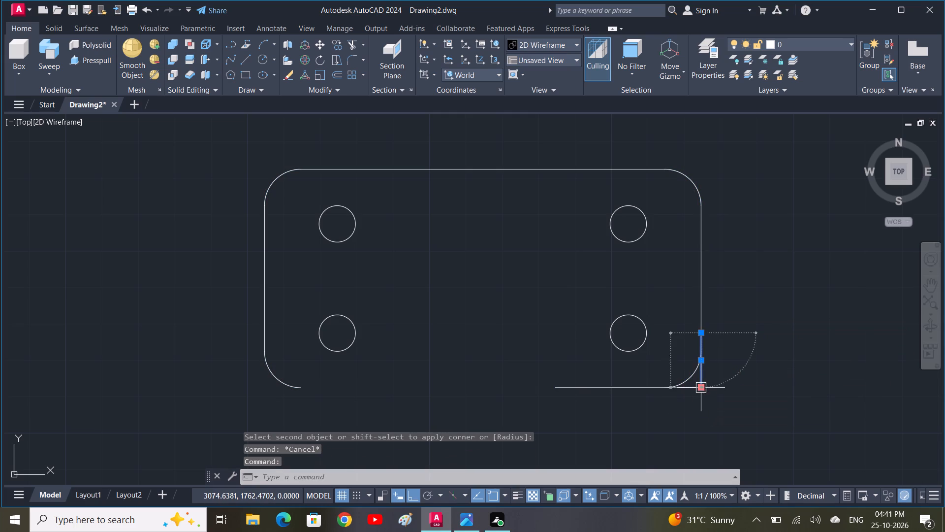
key(Delete)
scroll(706, 395, up, 2)
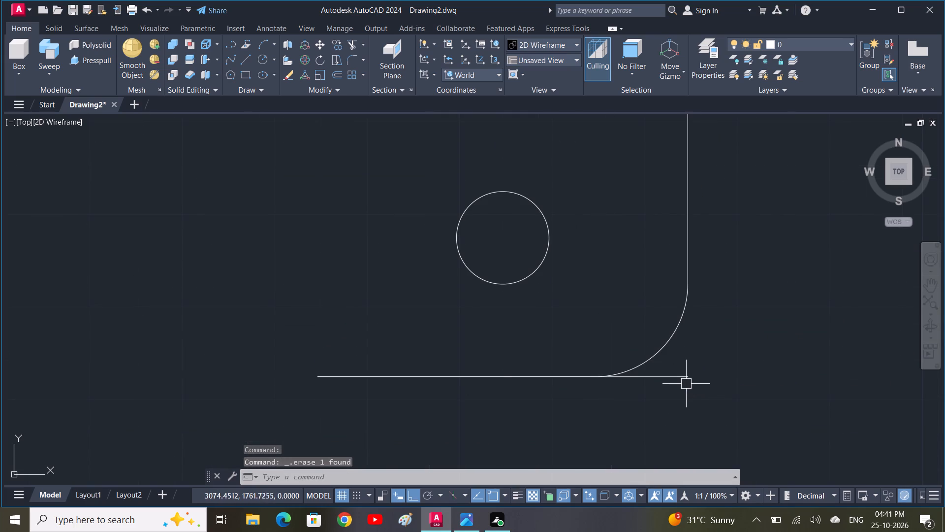
click(684, 381)
key(Delete)
Draw a horizontal line closing the gap in the bottom edge, ending at the lower-left fillet.
scroll(681, 382, down, 3)
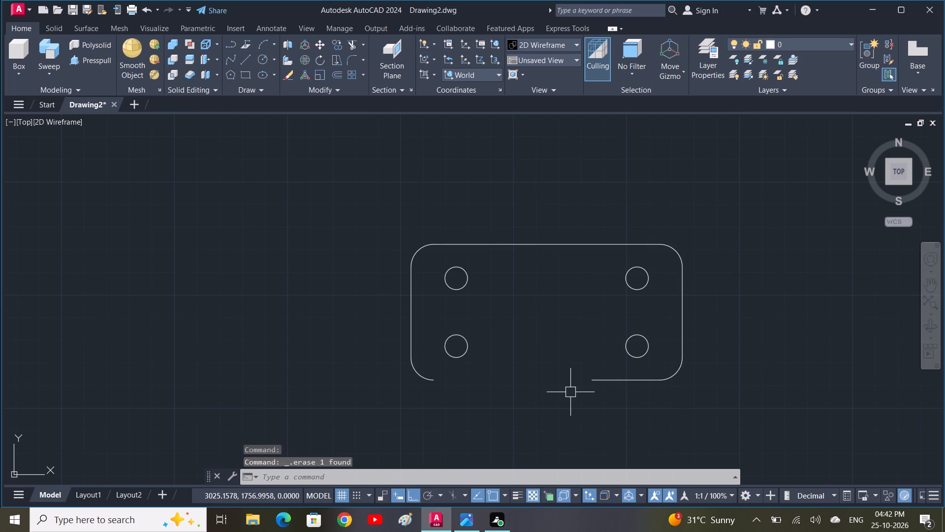
text(L)
key(space)
click(592, 383)
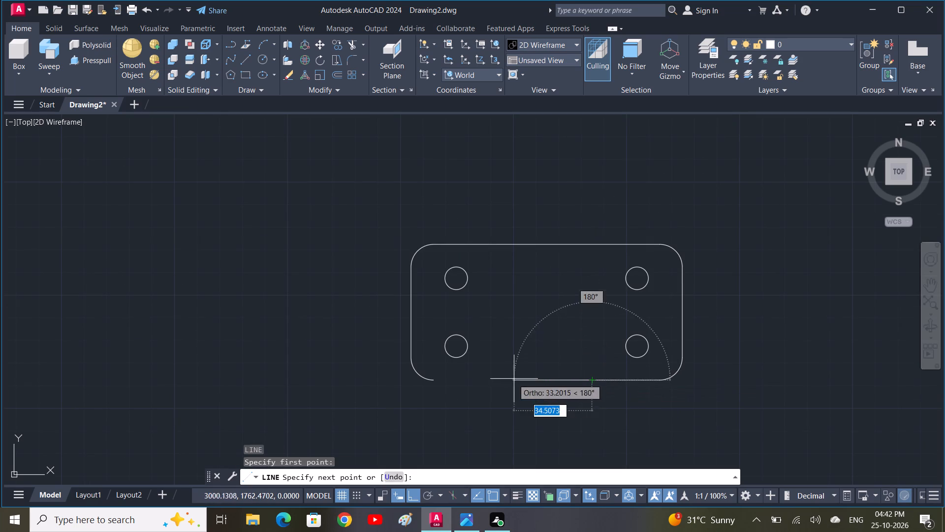
click(437, 379)
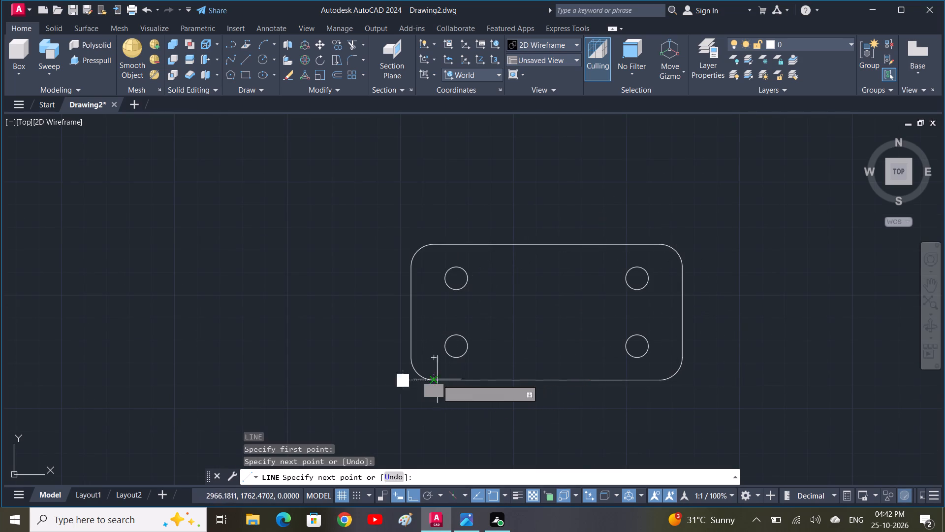
key(Escape)
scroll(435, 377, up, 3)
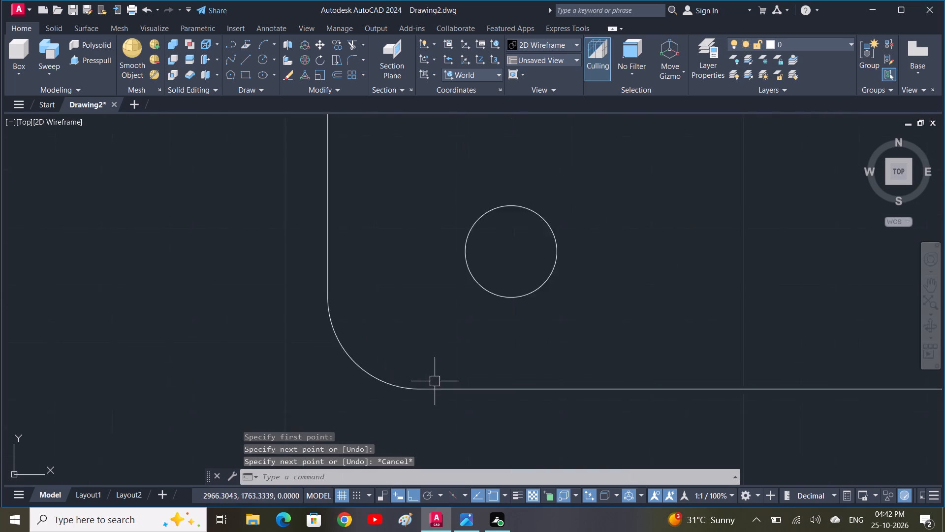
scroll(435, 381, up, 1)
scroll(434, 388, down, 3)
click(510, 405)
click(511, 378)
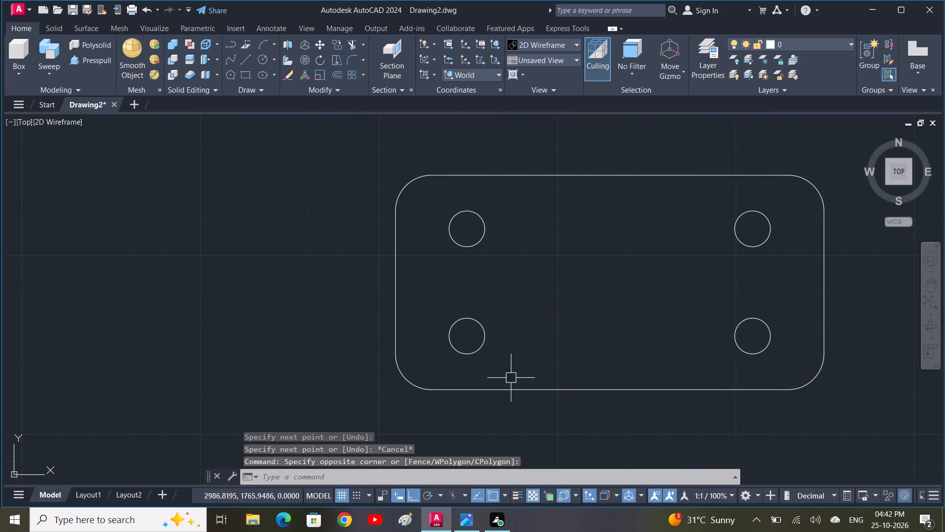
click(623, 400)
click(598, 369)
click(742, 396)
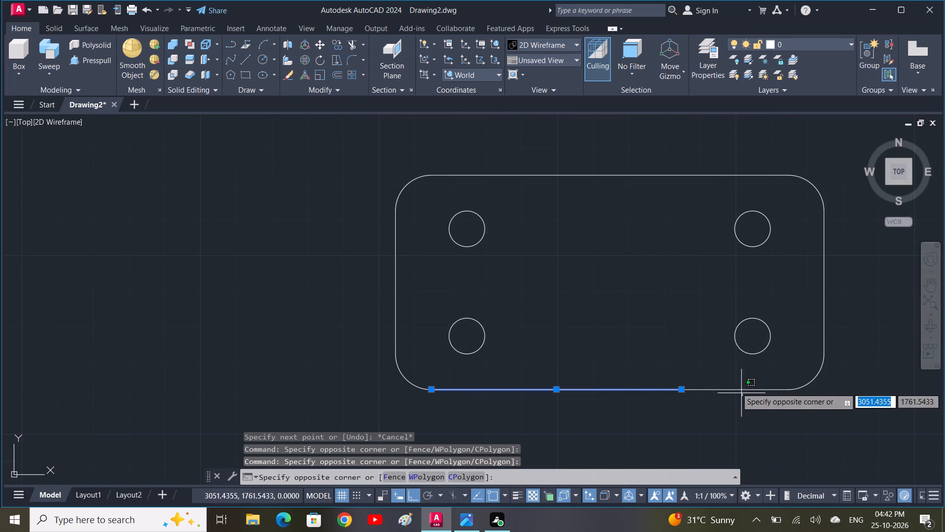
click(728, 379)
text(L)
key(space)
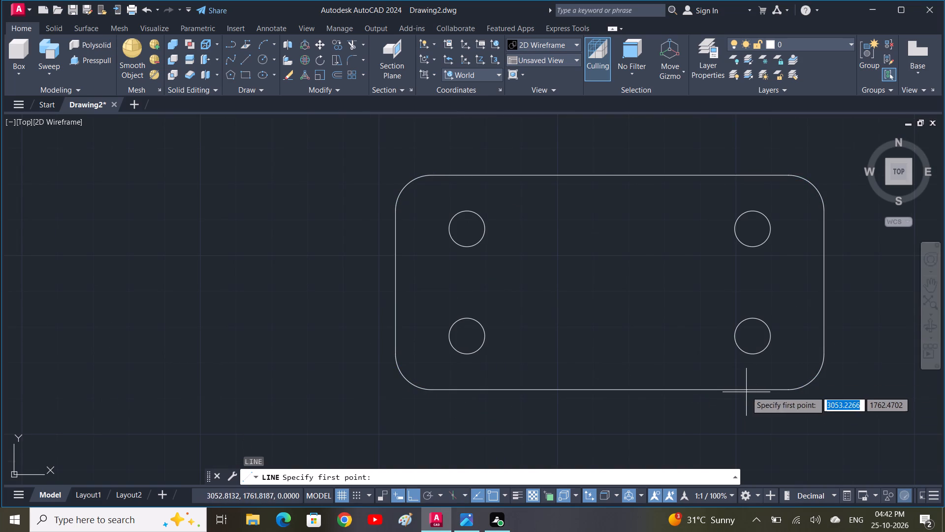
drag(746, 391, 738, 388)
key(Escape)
Join the bottom closing line and the rest of the rounded base outline into one polyline.
click(688, 383)
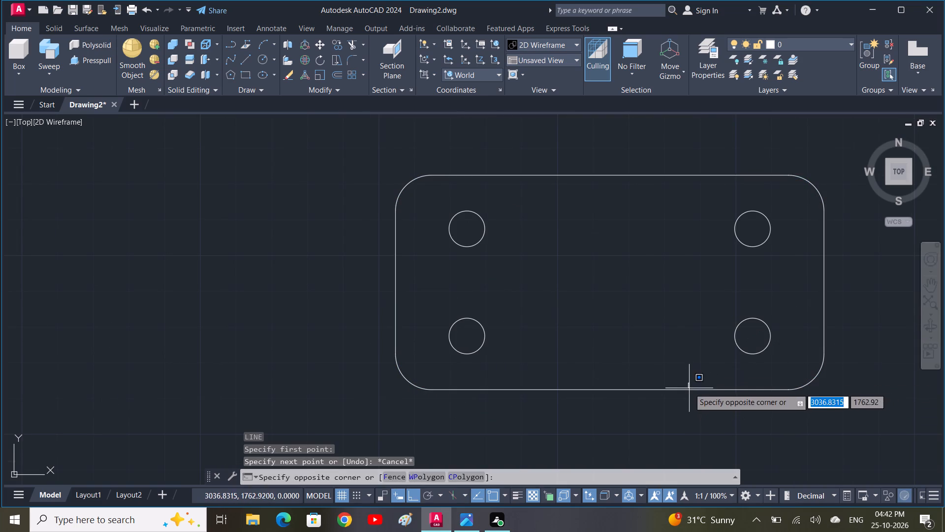
double_click(690, 389)
click(691, 393)
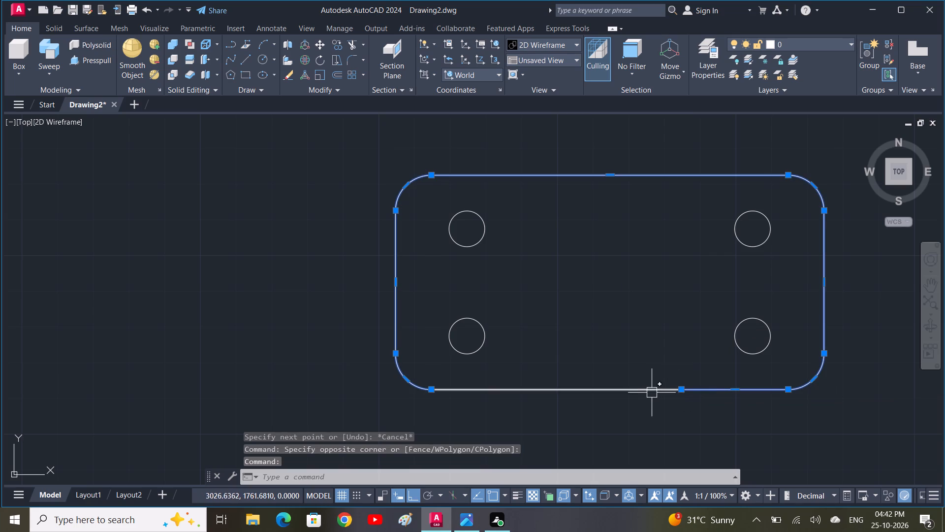
click(651, 392)
text(J)
key(space)
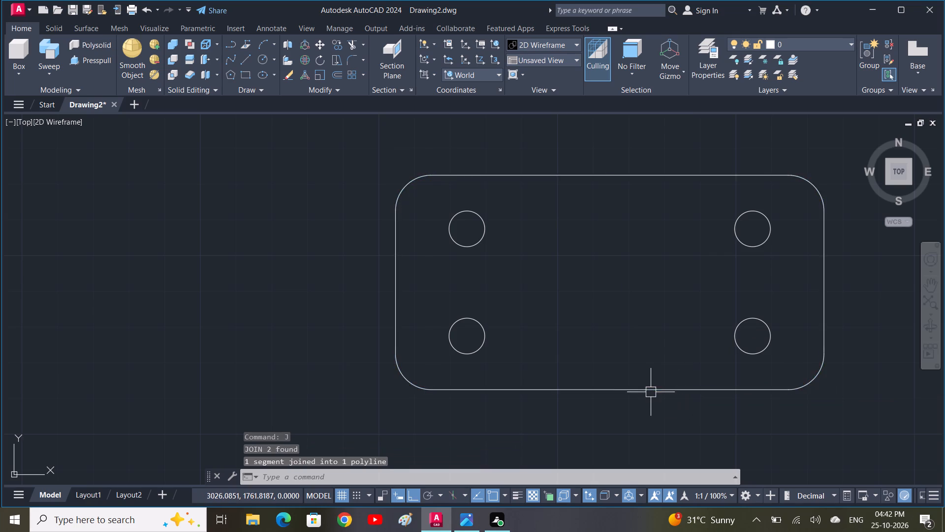
click(656, 391)
key(Escape)
Presspull the area between the rounded base outline and the four circles to a height of 10 mm.
scroll(657, 392, down, 1)
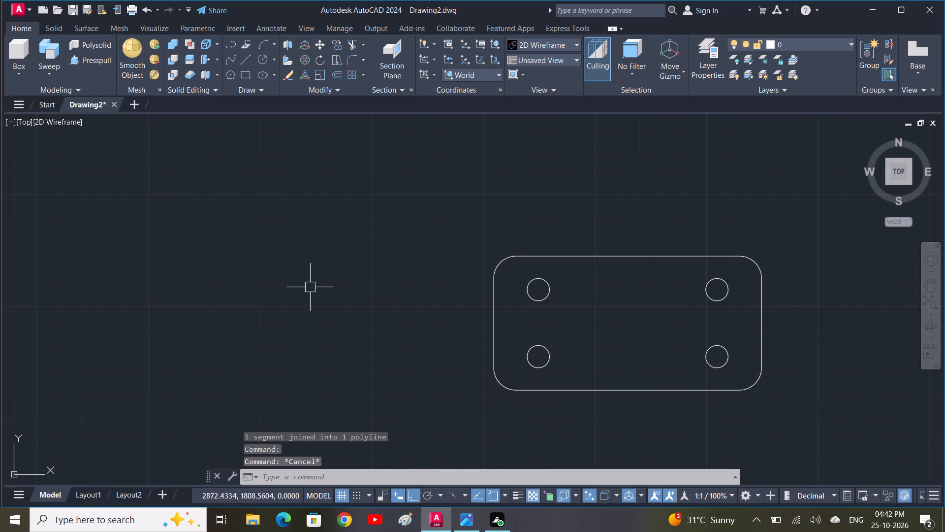
shift+middle_drag(497, 377, 505, 362)
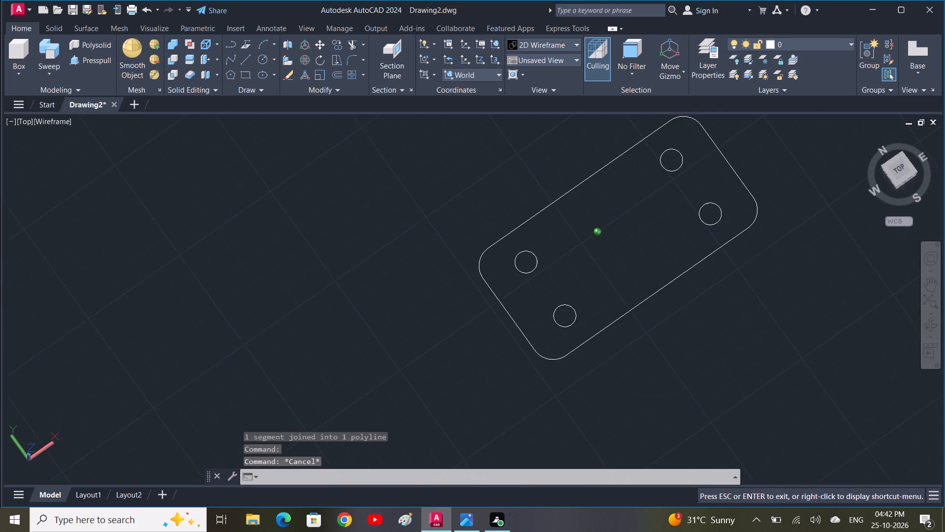
shift+middle_drag(505, 362, 505, 361)
middle_drag(616, 381, 619, 366)
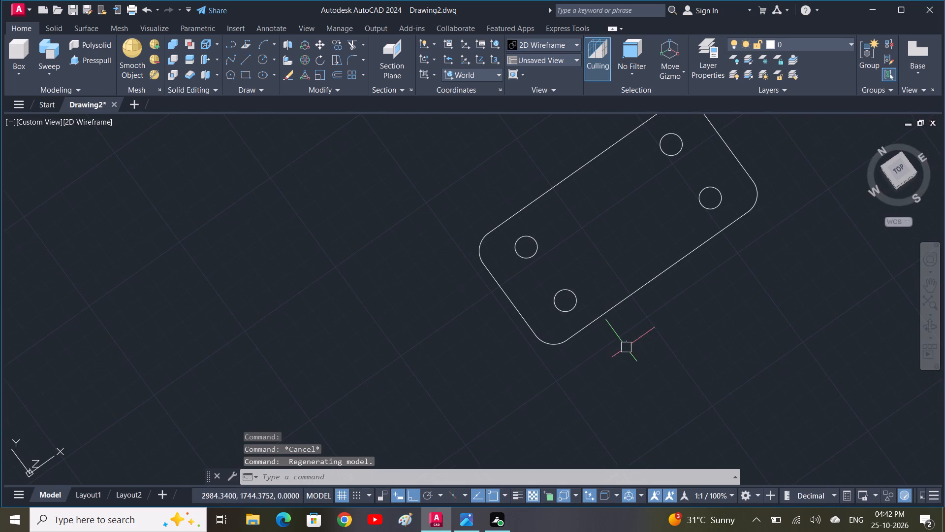
middle_drag(627, 350, 591, 405)
shift+scroll(598, 395, down, 1)
shift+middle_drag(598, 395, 598, 366)
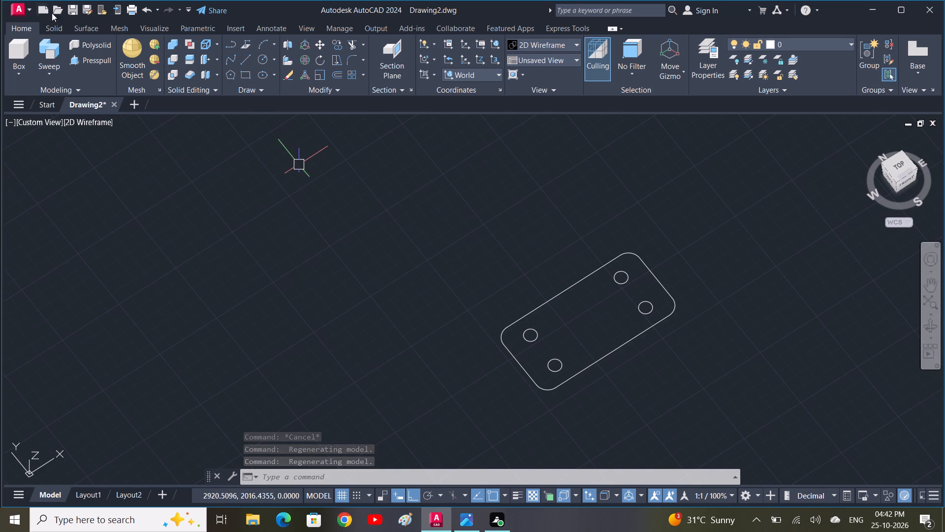
click(93, 57)
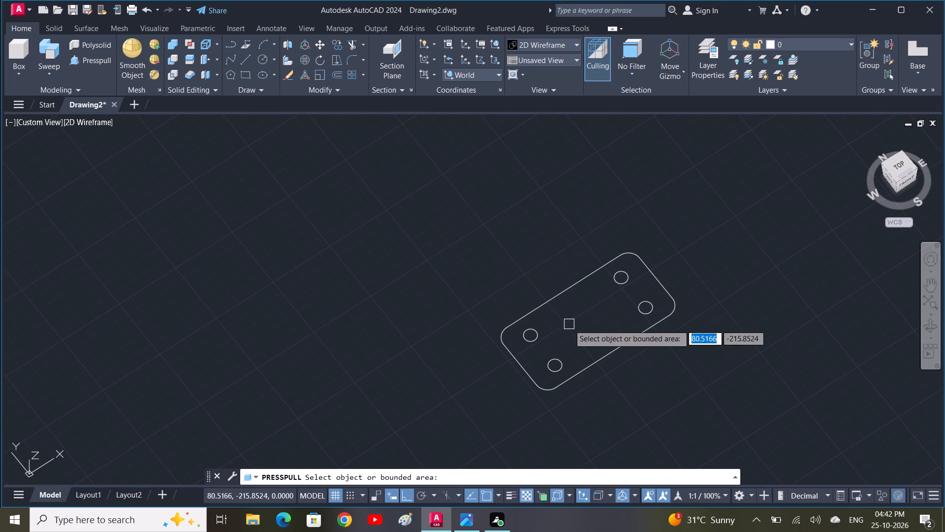
click(594, 341)
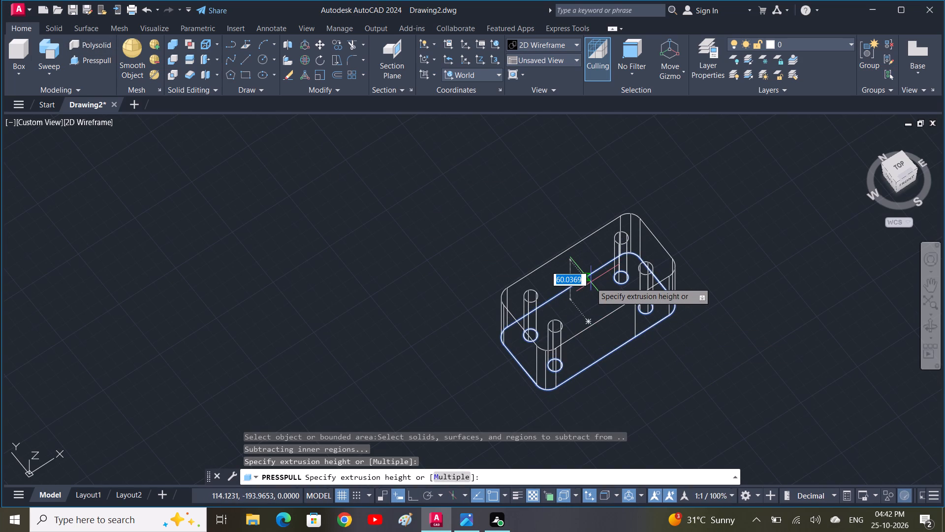
key(1)
text(0)
key(space)
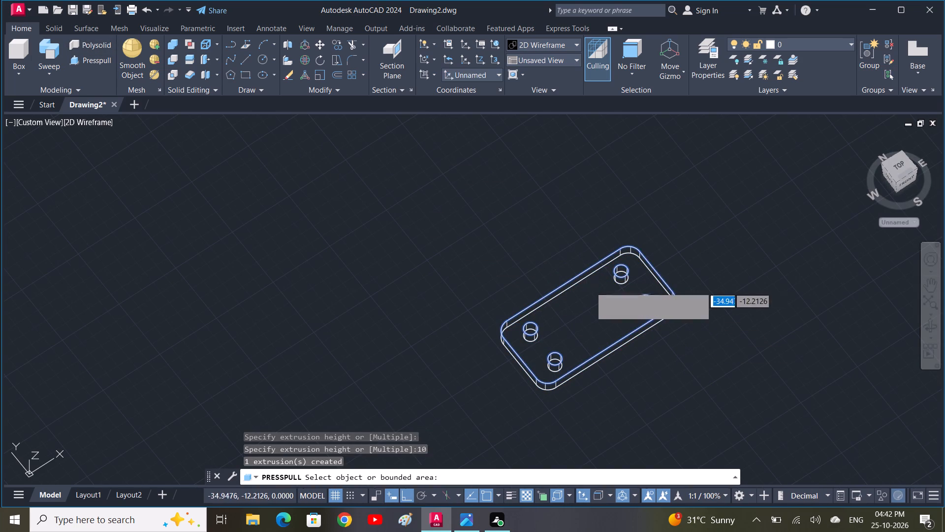
key(Escape)
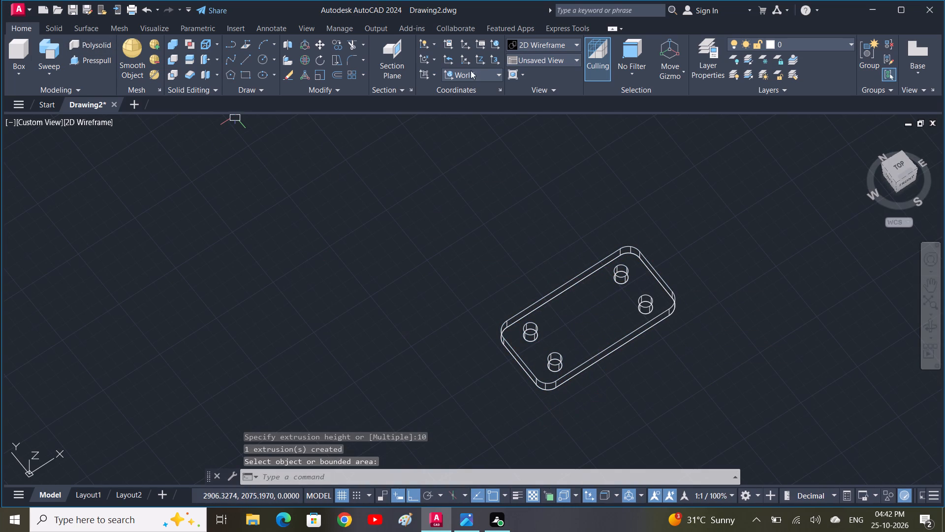
Set the visual style to Shades of Gray.
click(531, 46)
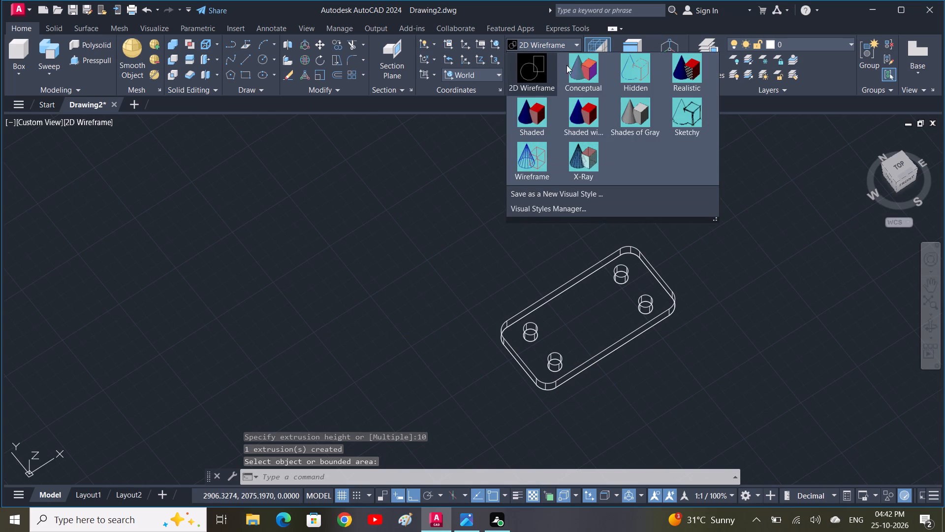
click(631, 125)
middle_drag(546, 264, 512, 242)
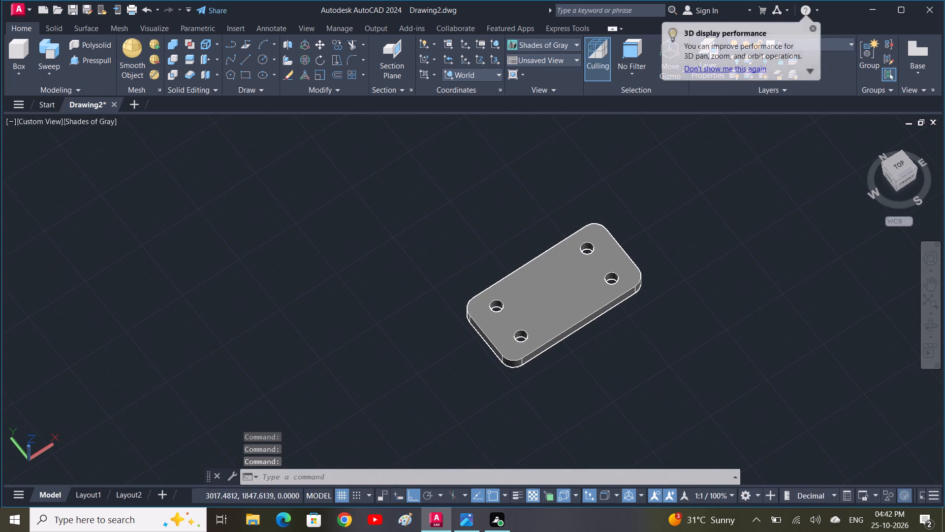
Check the bracket views in the Photos reference drawing, return to AutoCAD and set the model to the Front view.
scroll(558, 263, up, 1)
middle_drag(566, 296, 512, 274)
scroll(513, 273, down, 1)
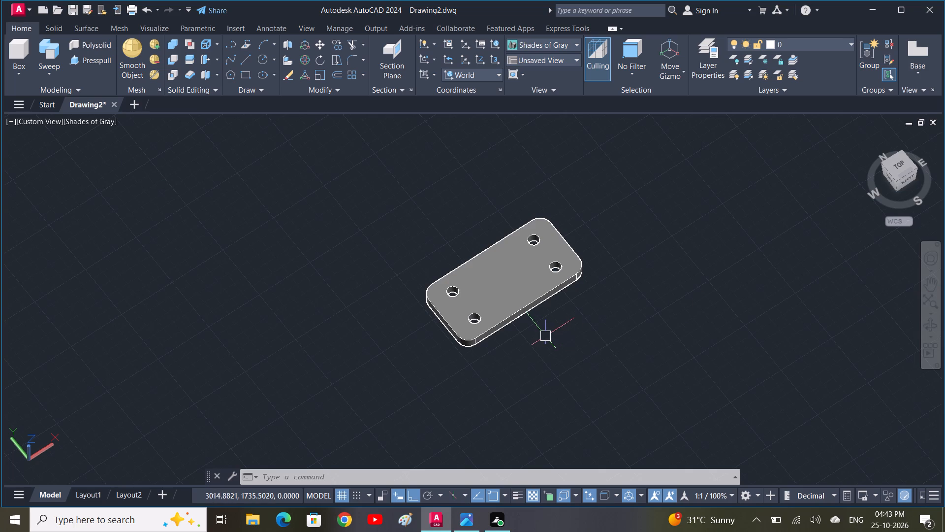
click(470, 525)
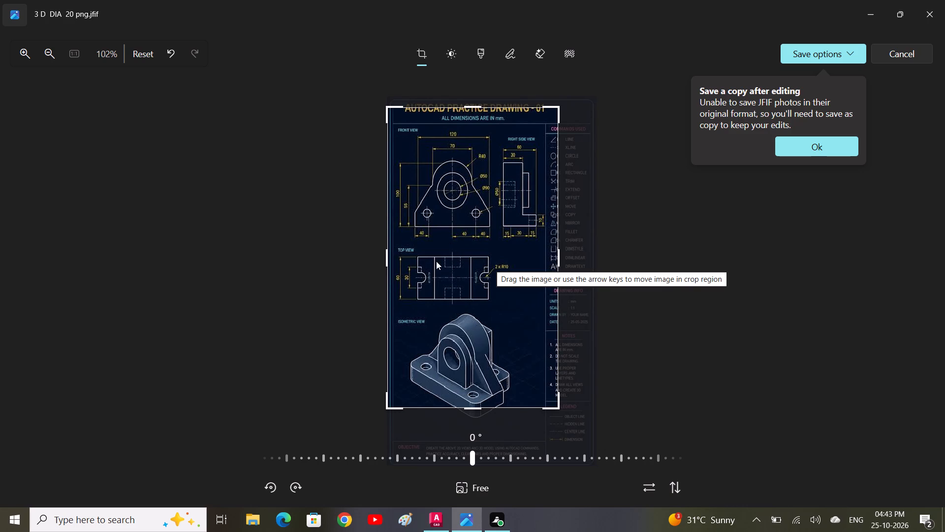
click(436, 519)
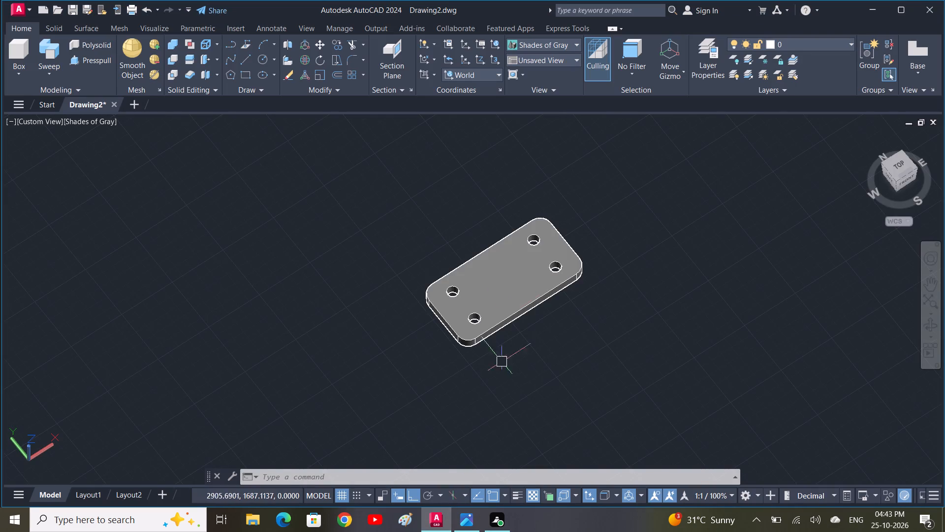
click(39, 123)
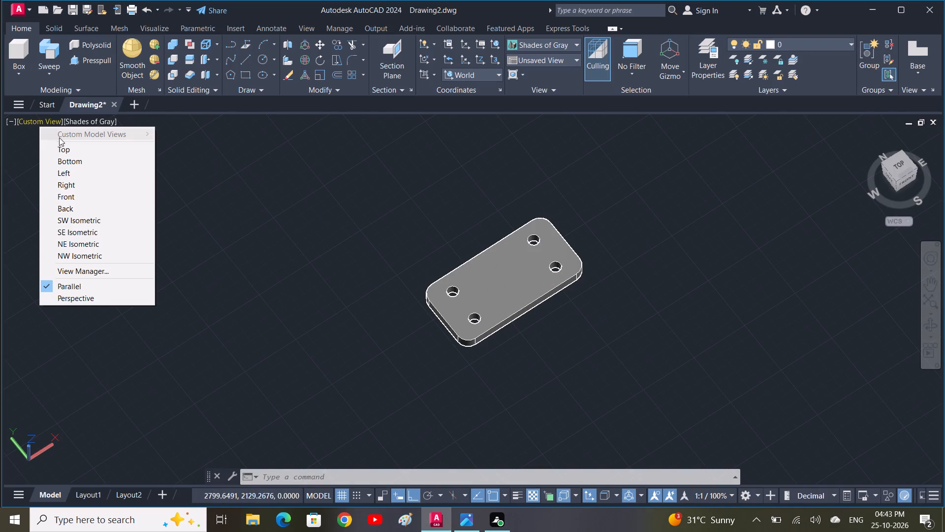
click(91, 195)
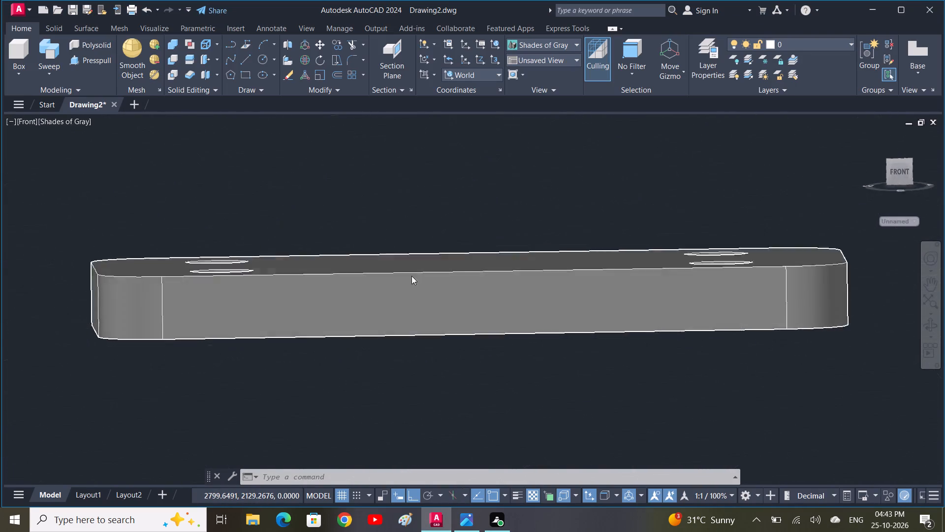
Draw a vertical line 35 mm long going upward in the empty space beside the base plate.
scroll(484, 253, down, 3)
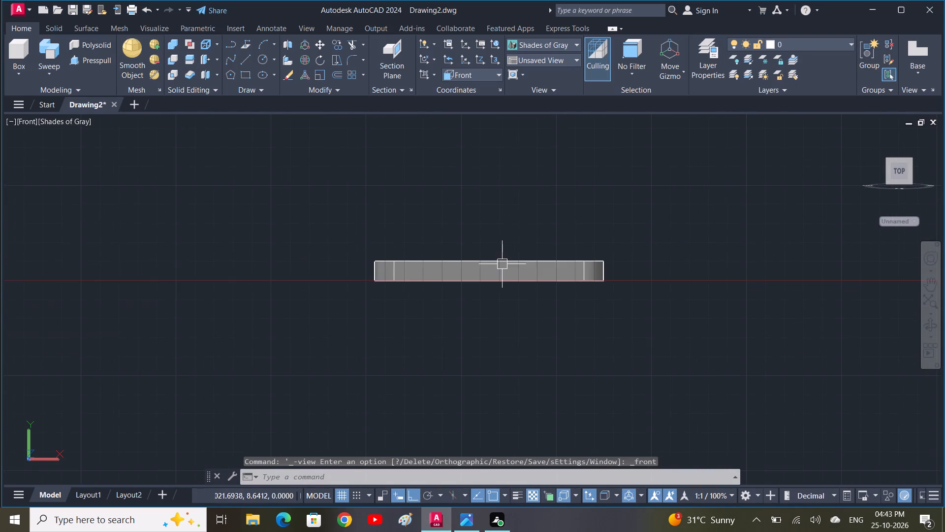
scroll(545, 278, down, 1)
middle_drag(614, 270, 516, 322)
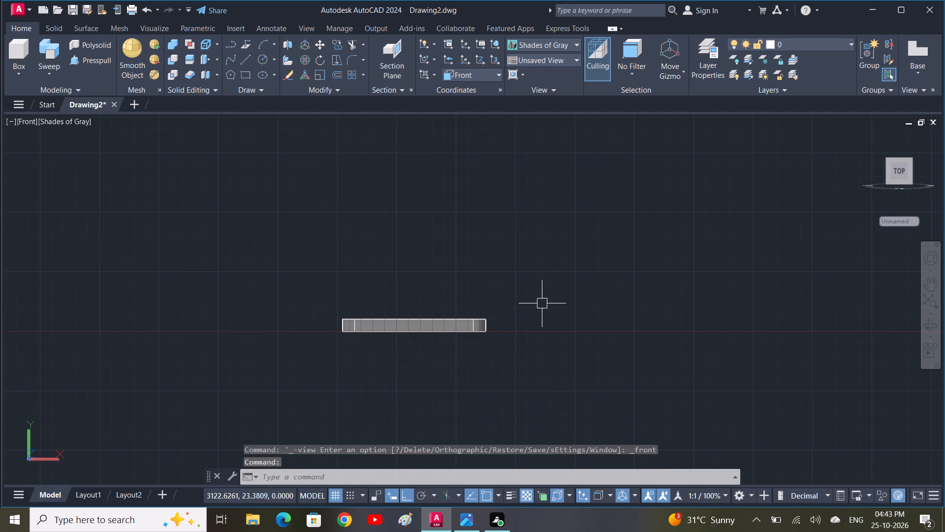
key(l)
key(space)
click(627, 318)
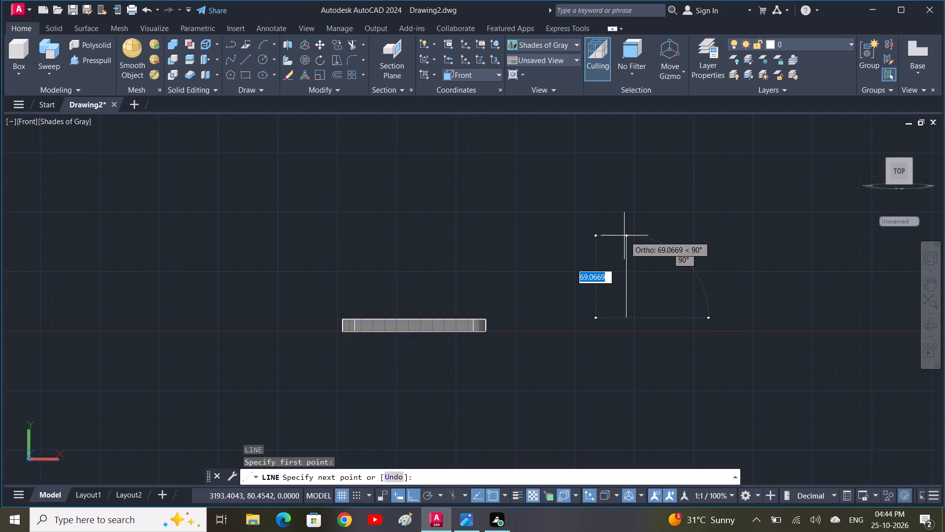
text(35)
key(space)
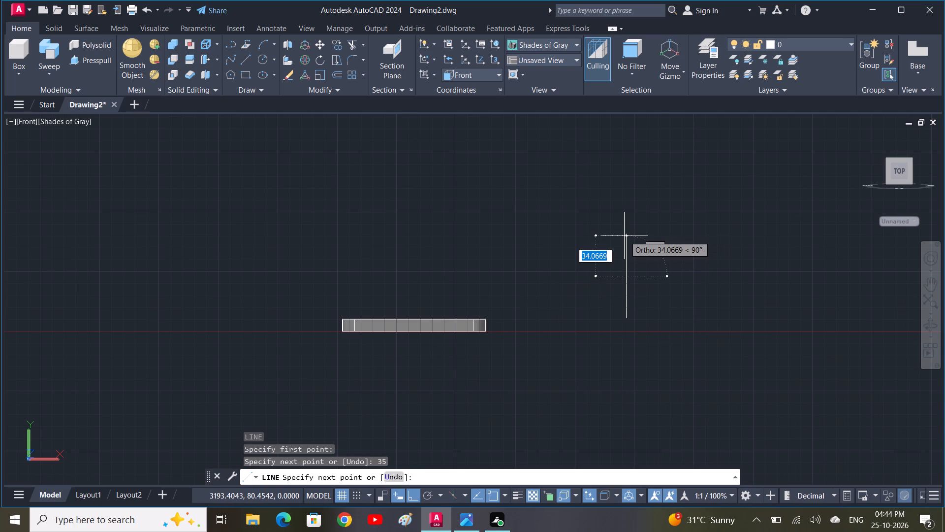
key(Escape)
Start a circle centred on the upper end of the vertical line and check the Photos reference drawing for its size.
text(C)
key(space)
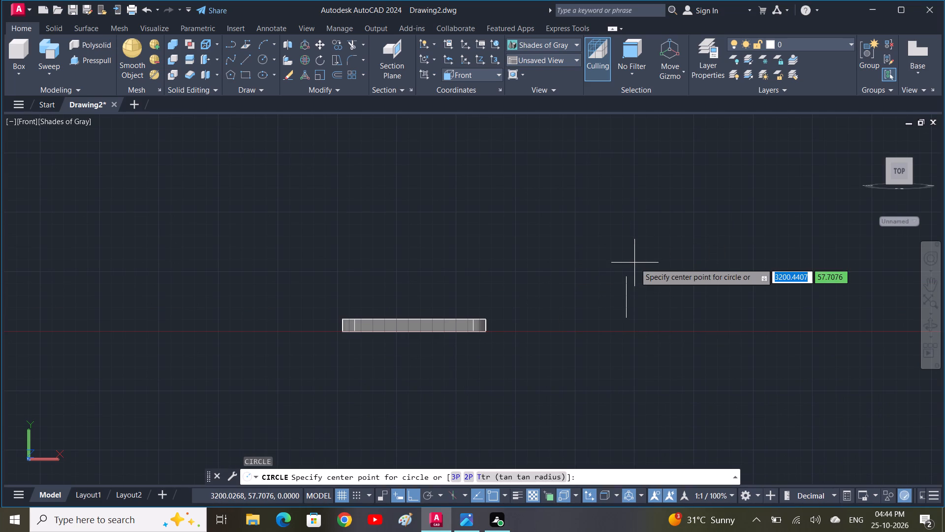
click(627, 278)
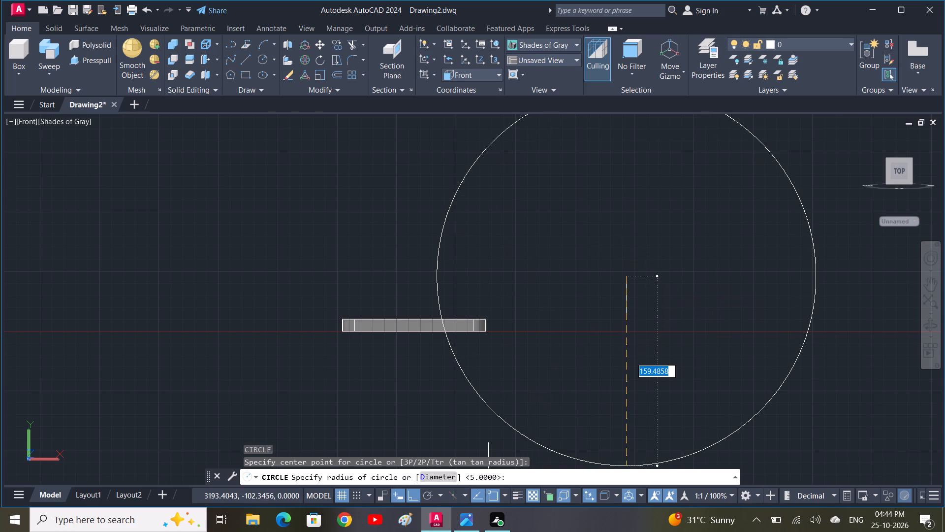
click(463, 522)
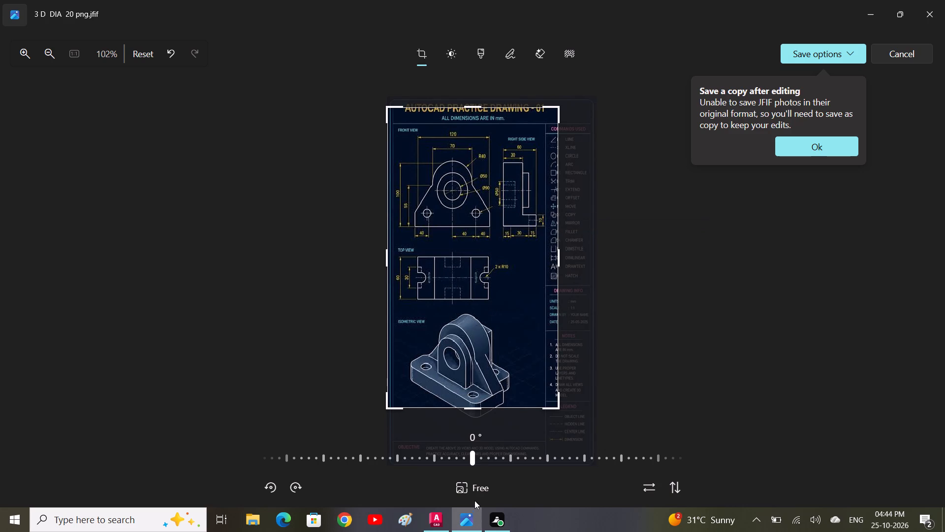
click(440, 518)
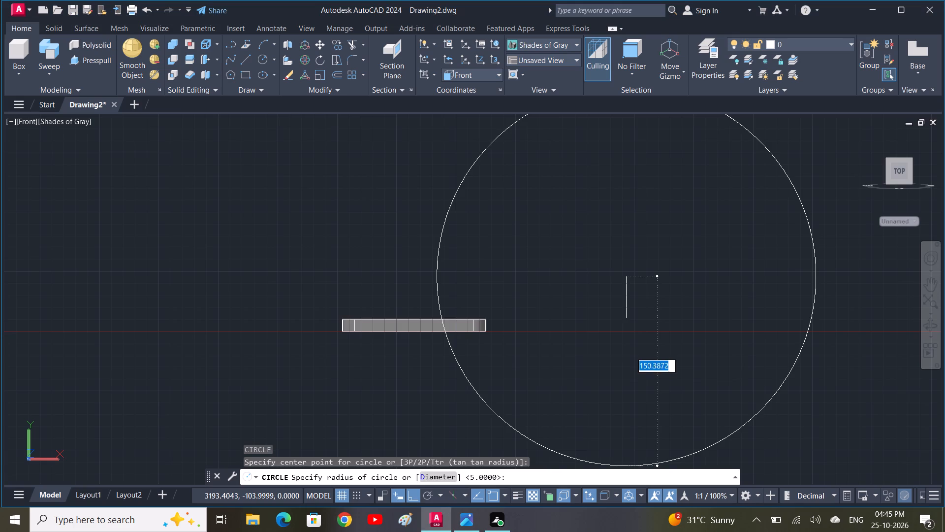
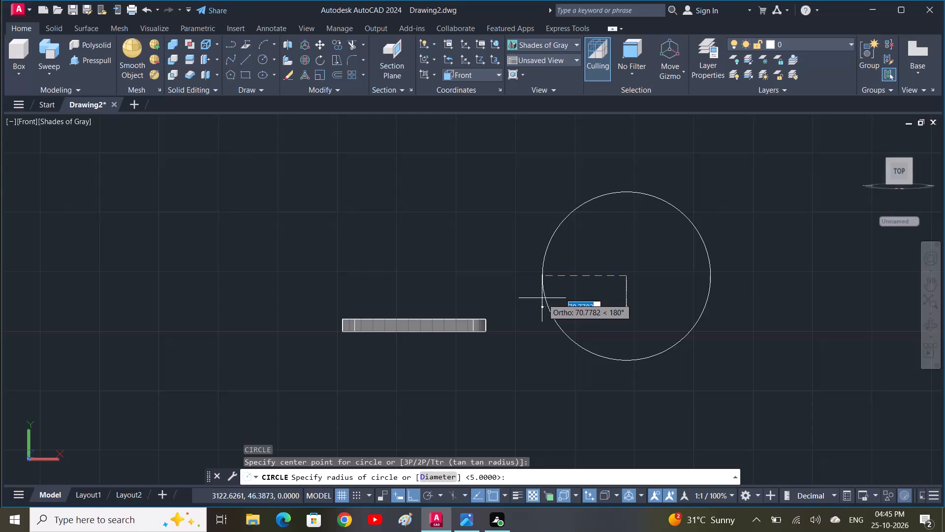
Complete the circle centred on the vertical line's upper end with a diameter of 50 mm.
key(d)
key(space)
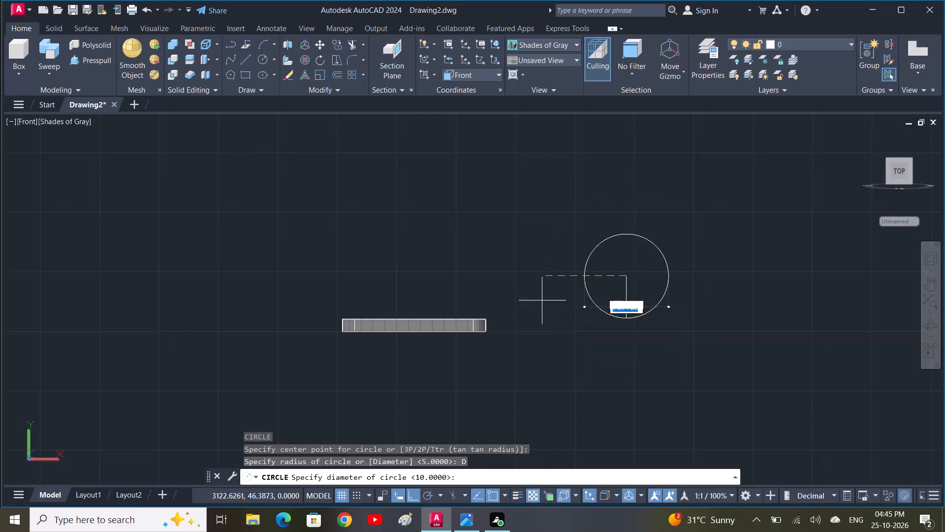
key(5)
key(0)
key(space)
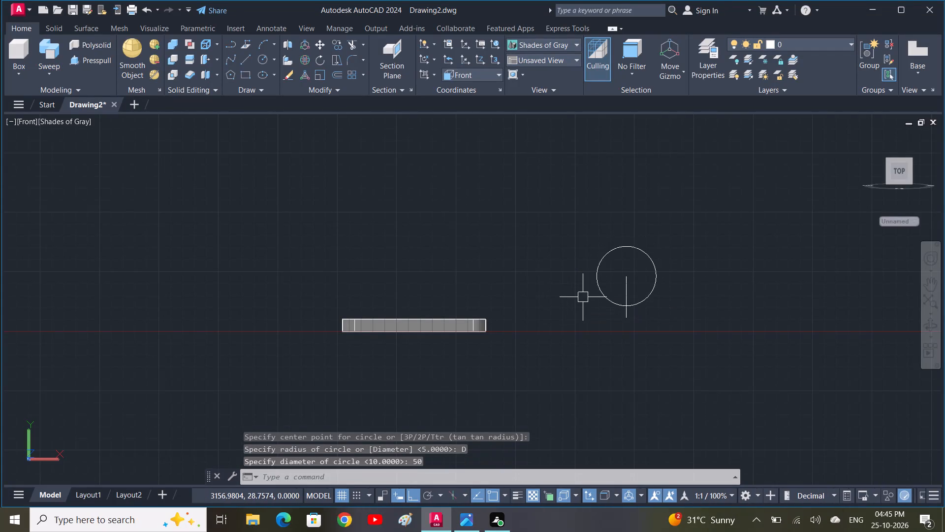
Draw a second circle, 90 mm in diameter, concentric with the 50 mm circle.
key(c)
key(space)
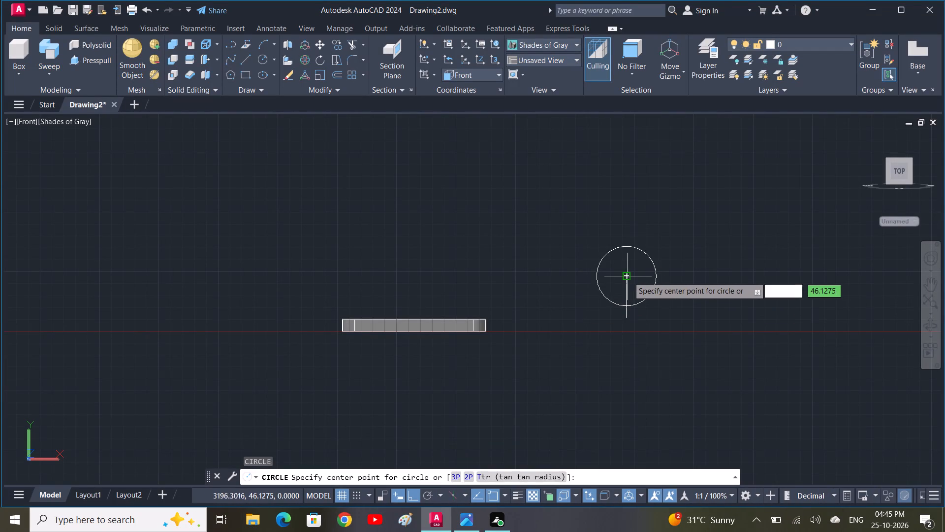
click(627, 277)
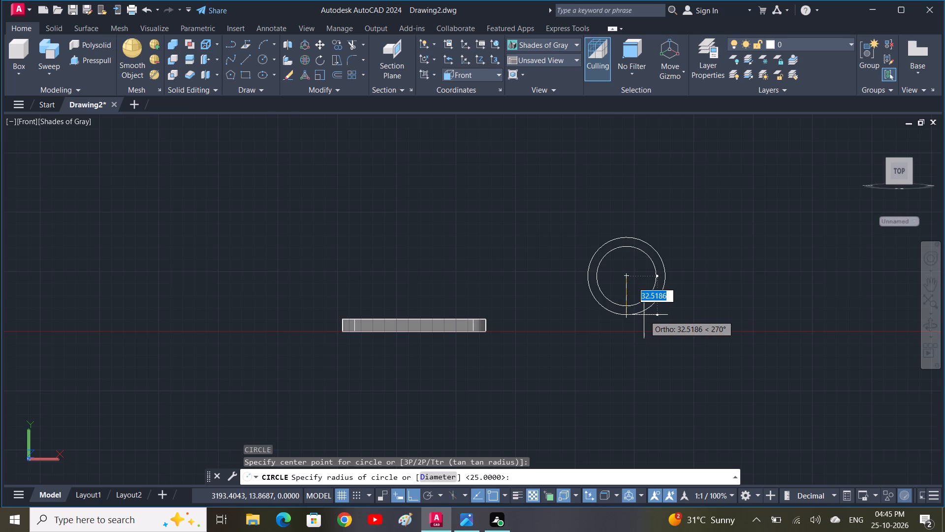
text(D)
key(space)
text(90)
key(space)
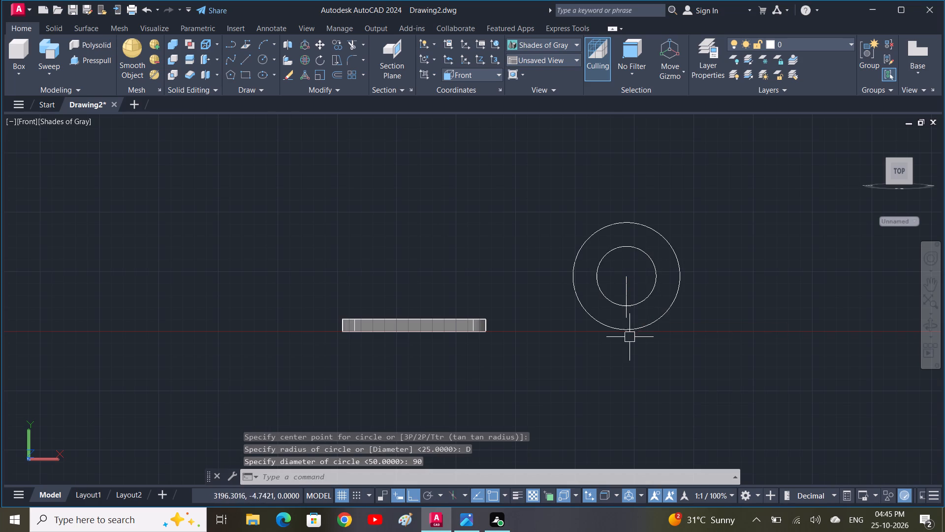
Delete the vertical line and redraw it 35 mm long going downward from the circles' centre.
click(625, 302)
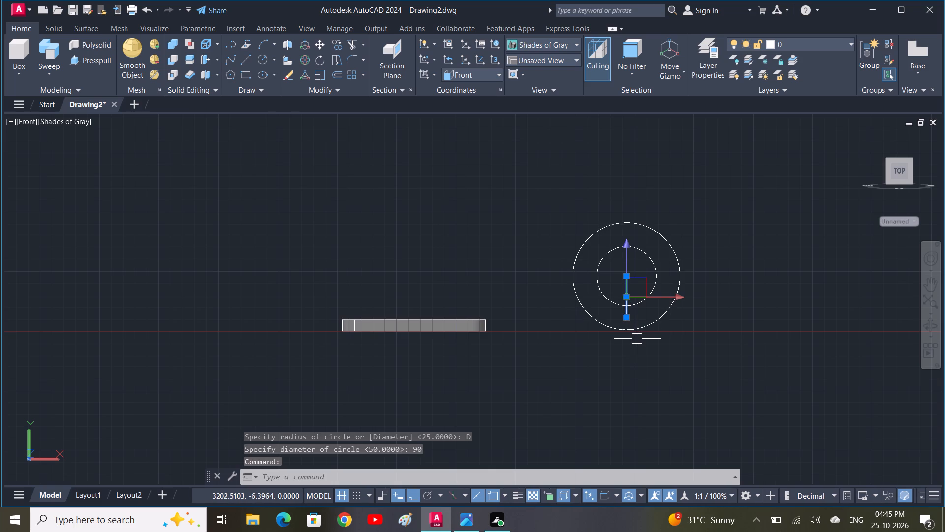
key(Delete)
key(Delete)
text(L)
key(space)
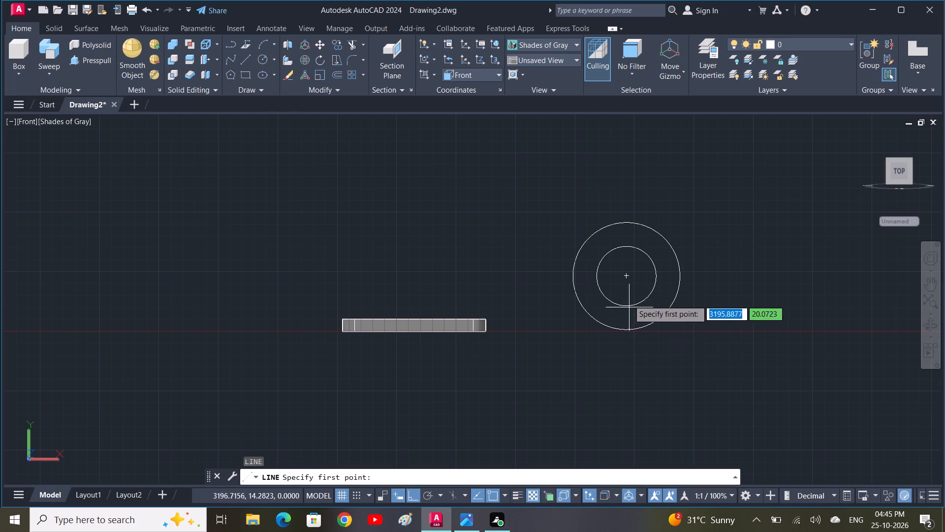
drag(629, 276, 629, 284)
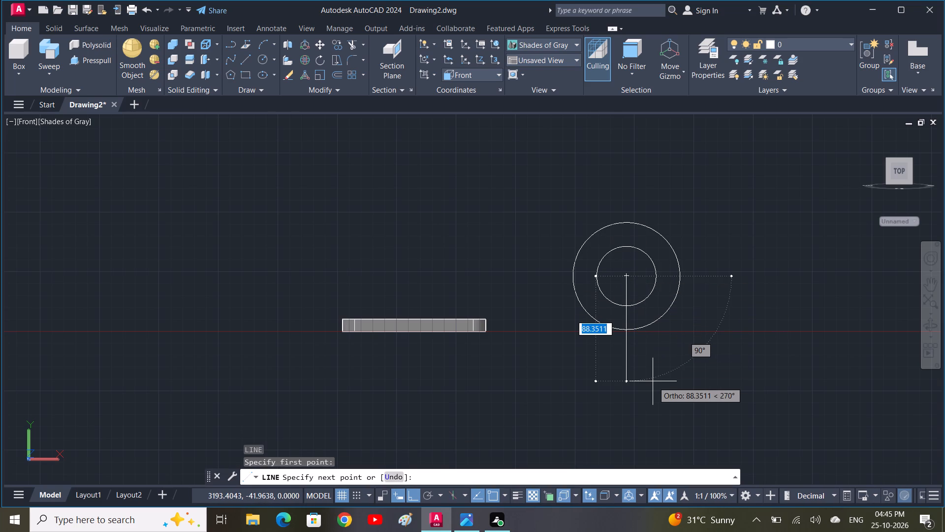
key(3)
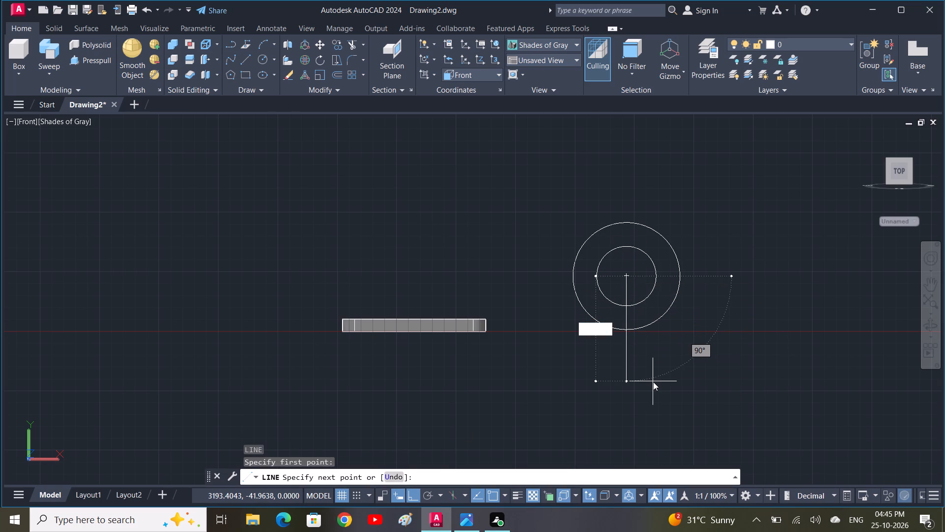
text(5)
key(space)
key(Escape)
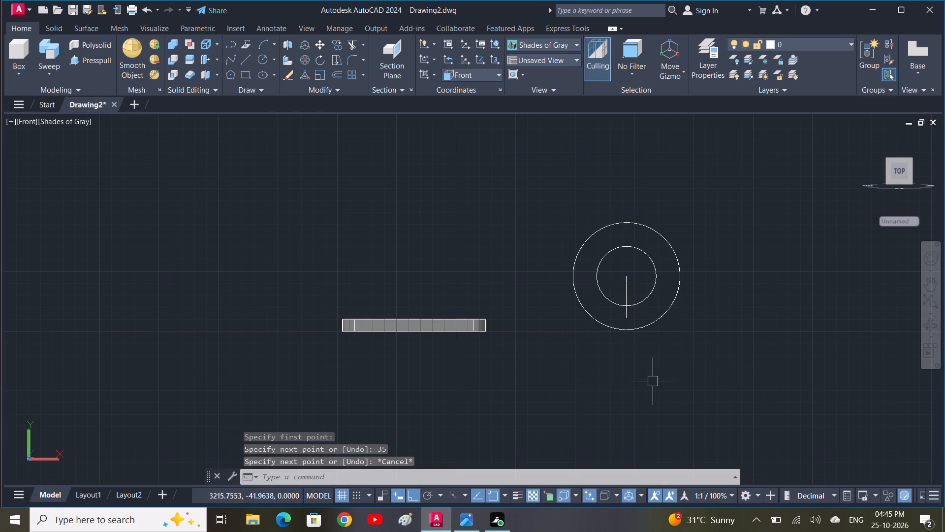
Check the Photos reference drawing, then replace the vertical line with one 55 mm long running downward from the circles' centre.
click(463, 520)
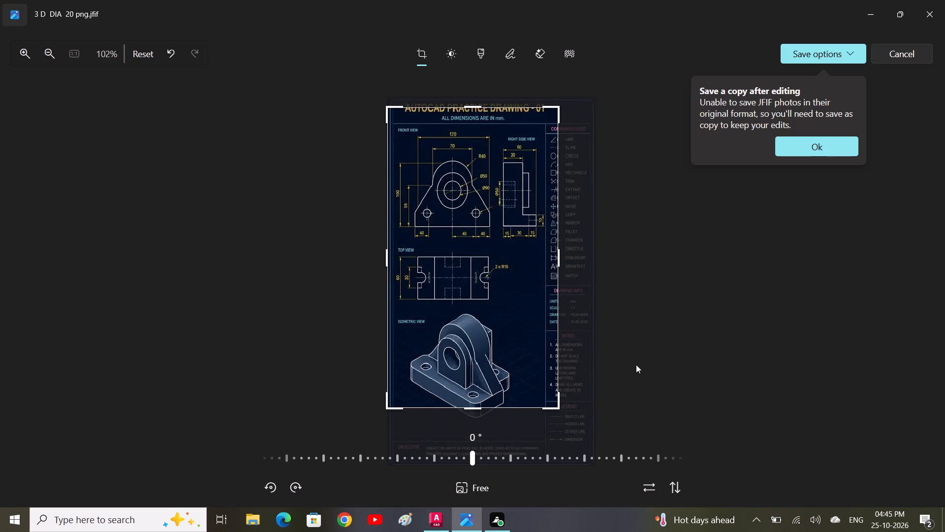
click(438, 517)
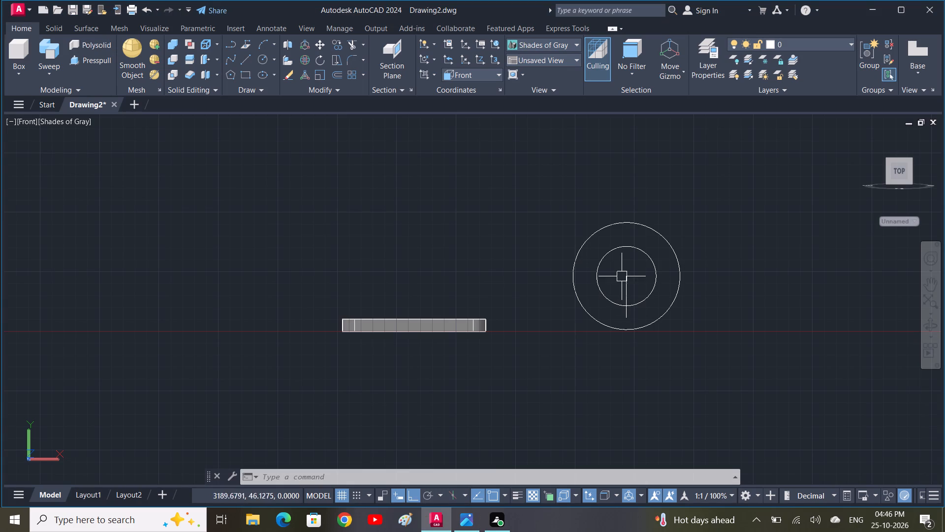
click(629, 292)
key(Delete)
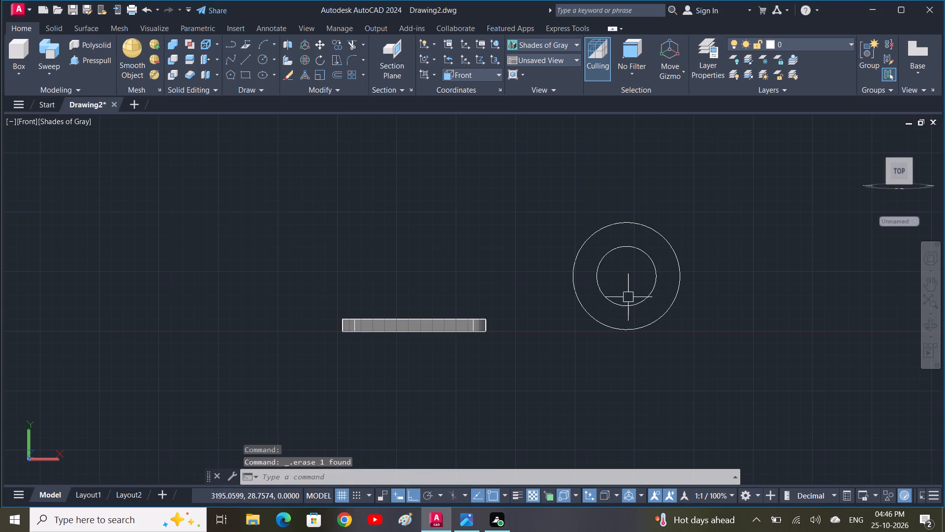
text(L)
key(space)
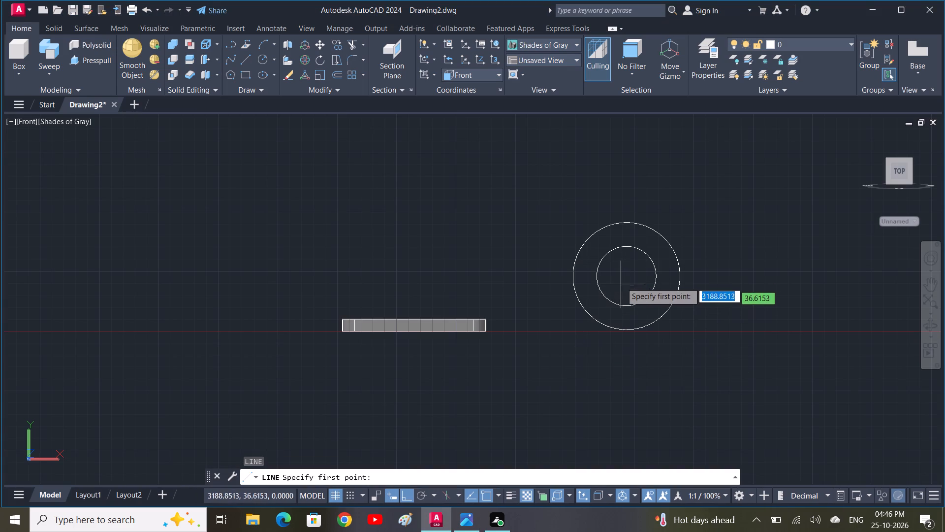
click(624, 278)
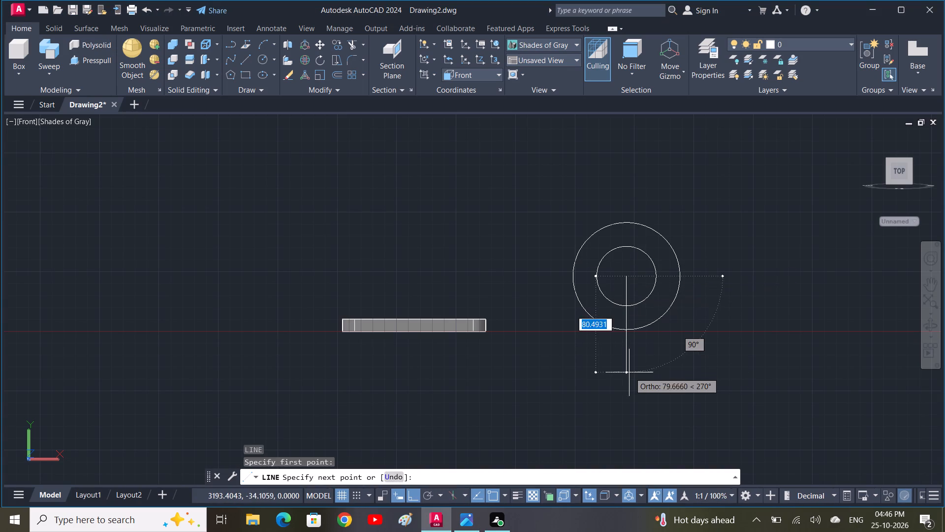
text(55)
key(space)
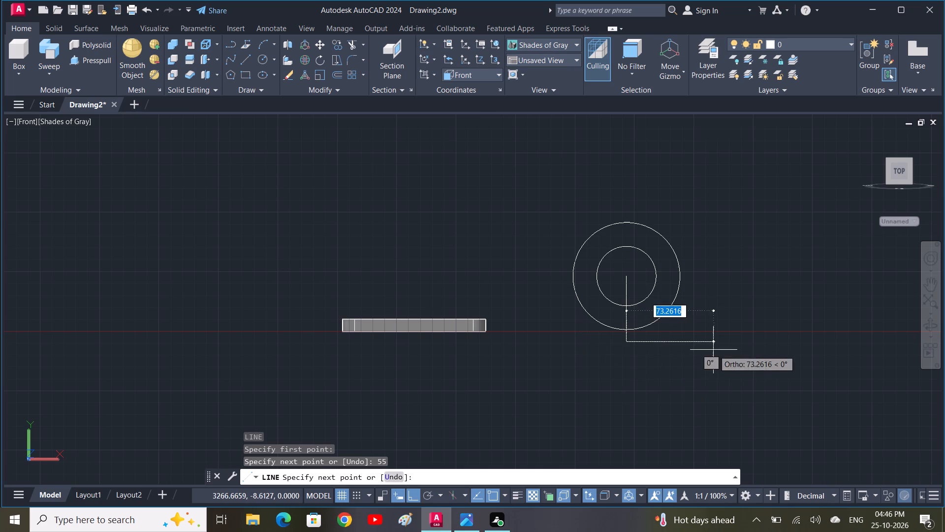
key(Escape)
Draw a circle with a 40 mm radius concentric with the two existing circles.
key(c)
key(space)
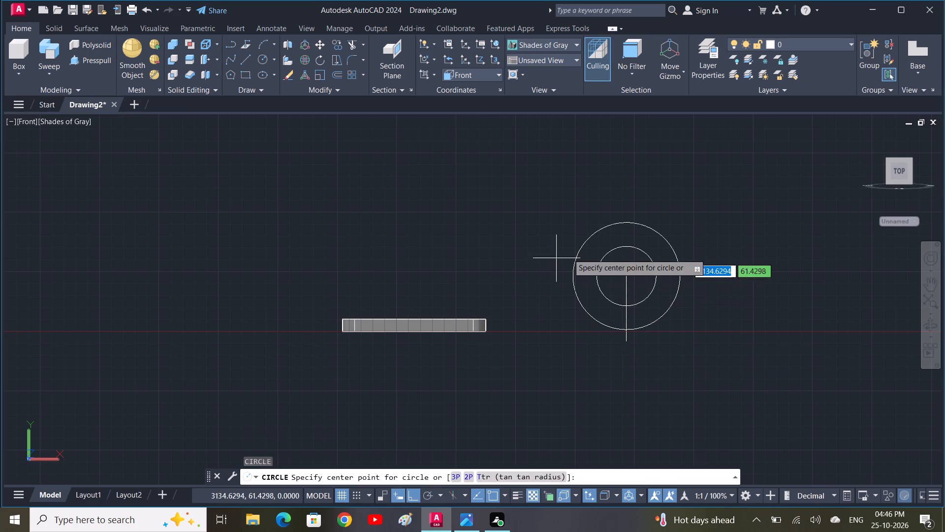
click(628, 277)
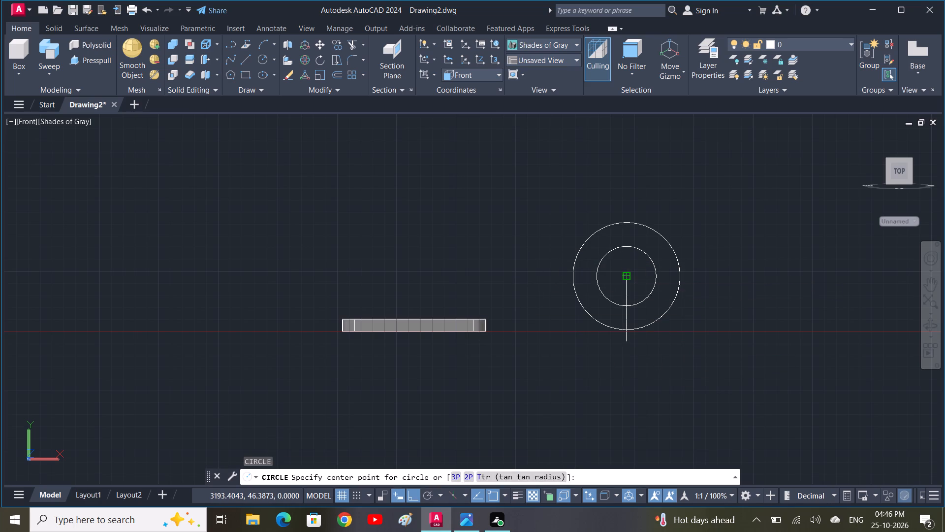
text(40)
key(space)
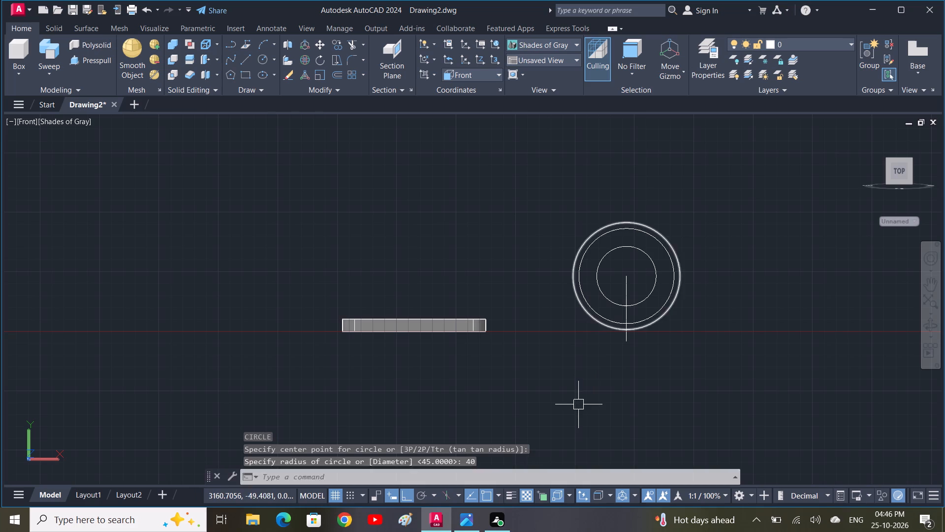
Switch to Photos to check the front-view dimensions of the bracket's upright in the reference drawing.
click(472, 516)
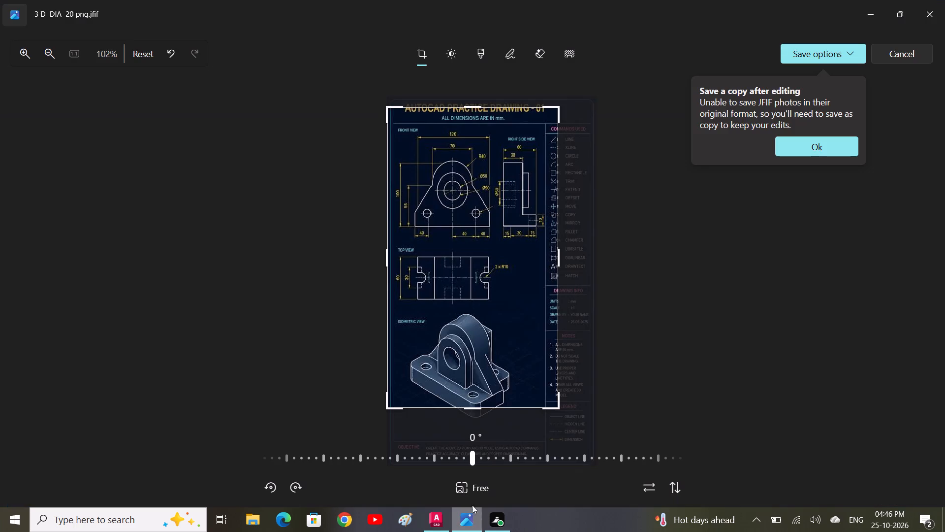
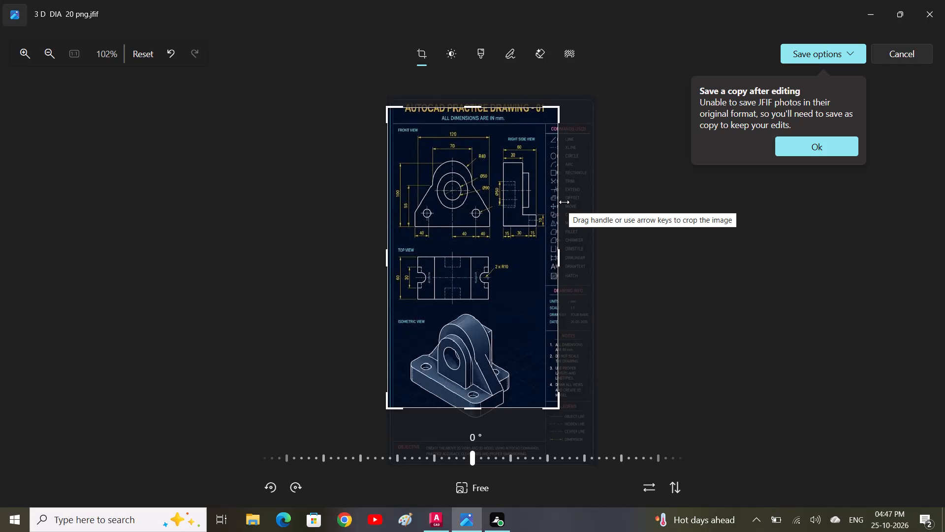
Switch back from the Photos reference image to Drawing2 in AutoCAD.
click(881, 11)
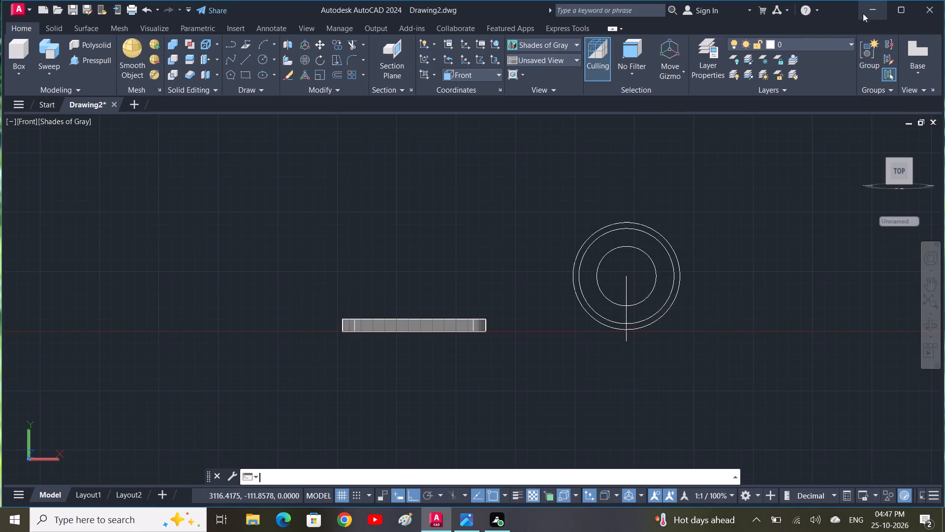
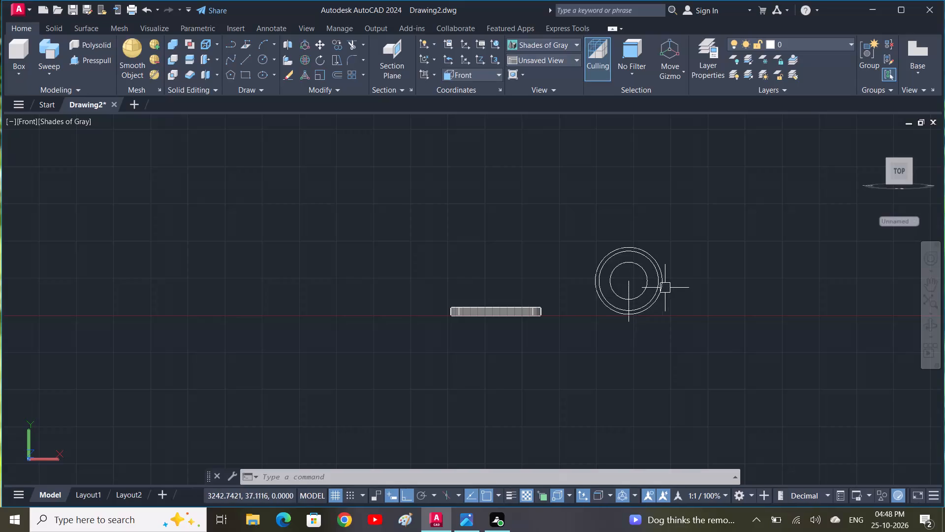
Erase the outermost of the three concentric circles.
click(663, 286)
key(Delete)
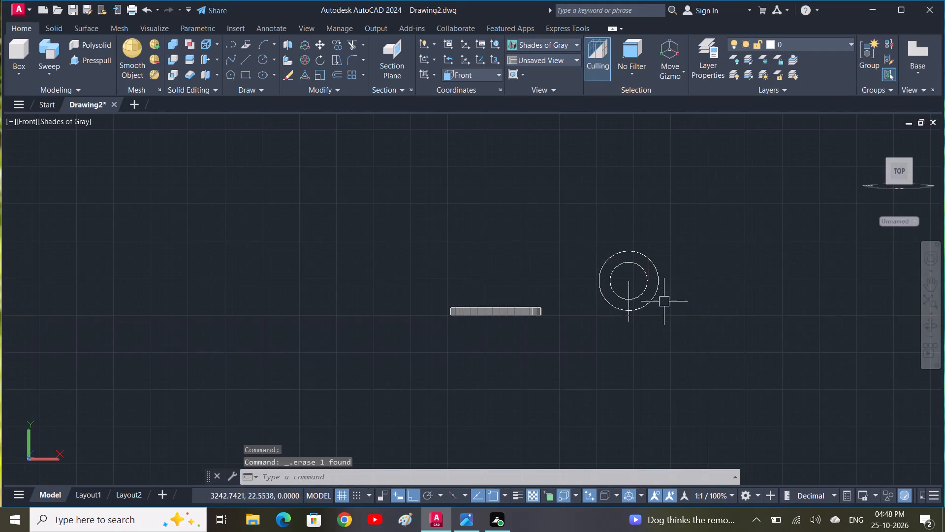
Copy the vertical centre line from the circle centre to both side quadrants of the outer circle.
click(630, 307)
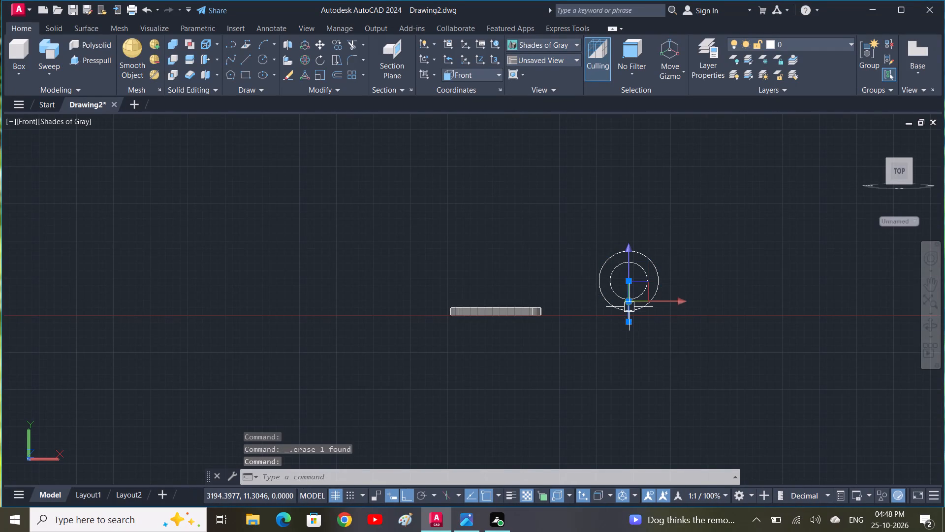
text(CO)
key(space)
click(627, 284)
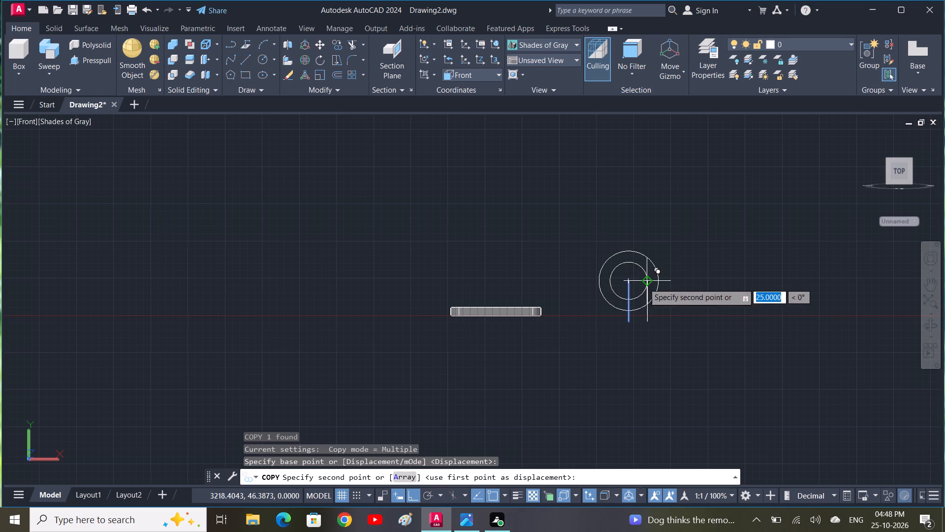
scroll(653, 283, up, 2)
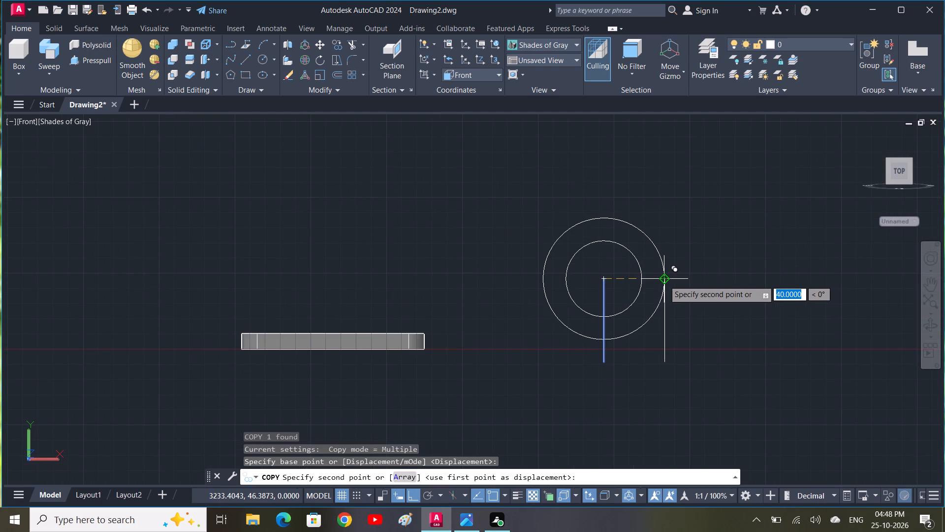
click(664, 280)
click(542, 283)
key(space)
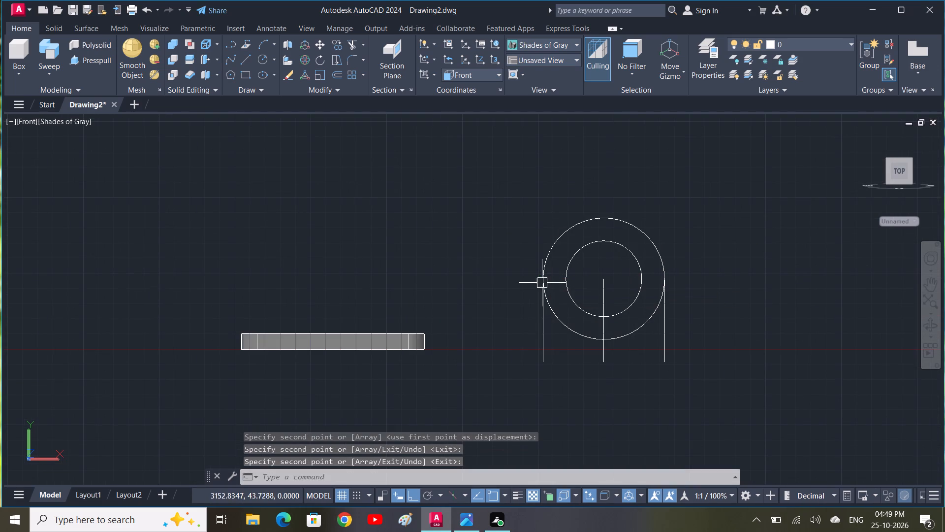
Delete the original vertical centre line through the circles.
click(604, 313)
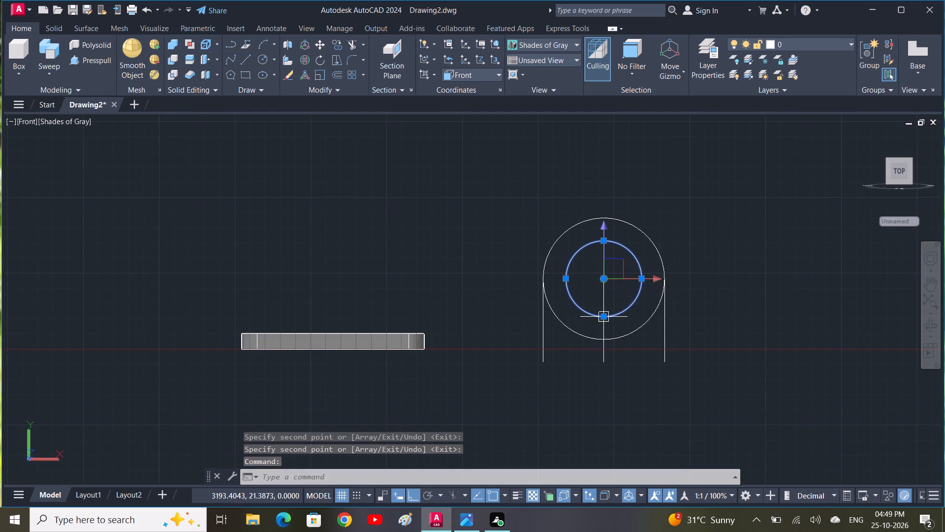
key(Escape)
click(607, 325)
key(Delete)
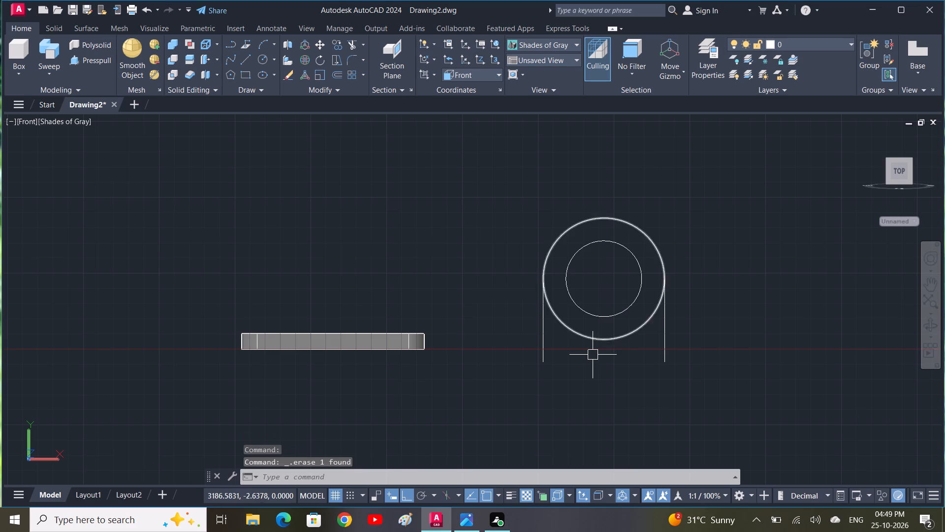
Draw a horizontal line connecting the lower ends of the two vertical side lines.
key(l)
key(space)
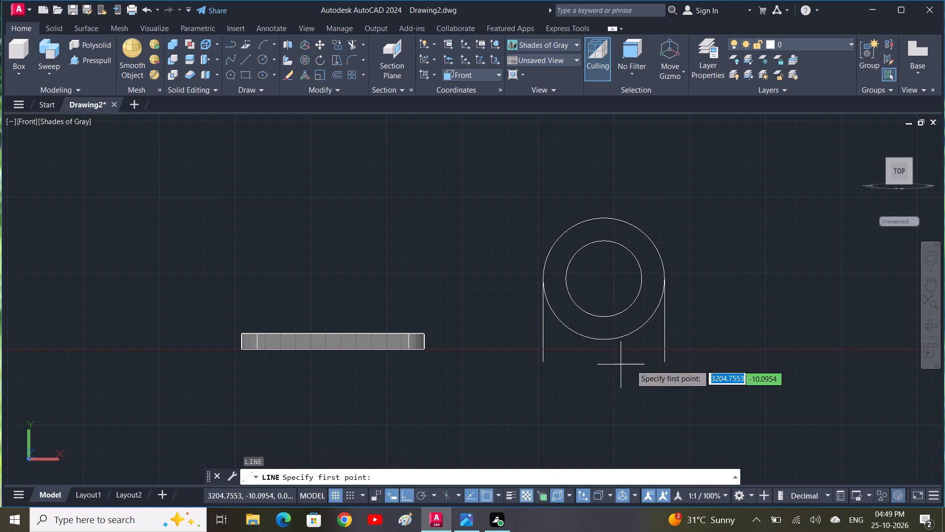
click(664, 362)
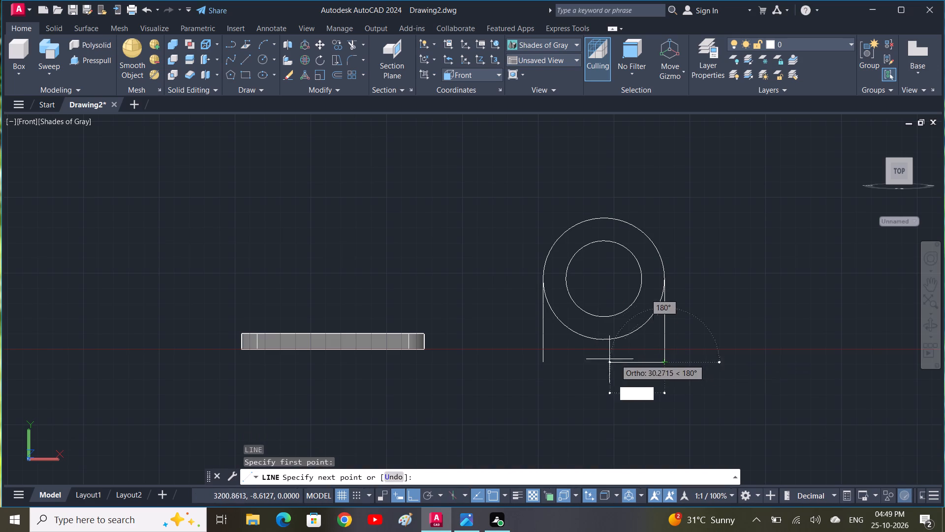
click(544, 362)
key(space)
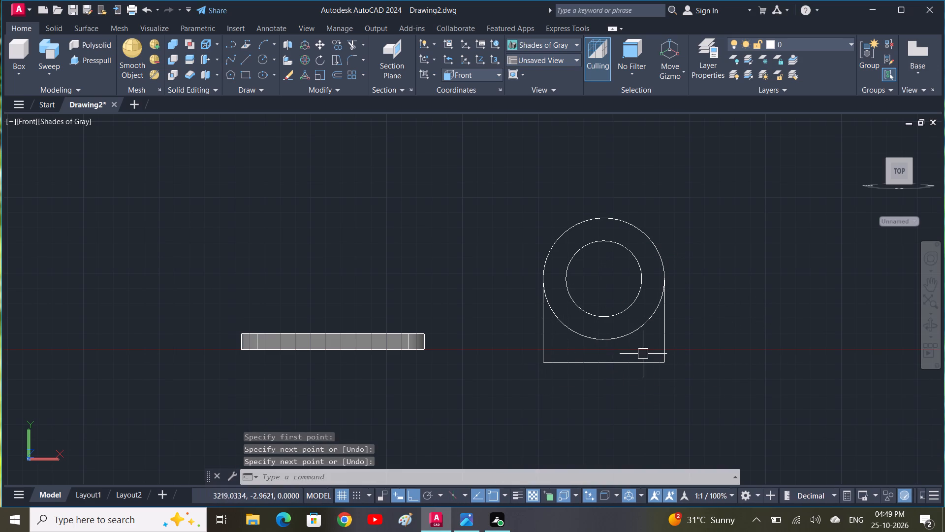
Join the two side lines and the bottom line into one polyline, selecting the whole upright sketch.
click(686, 379)
click(537, 224)
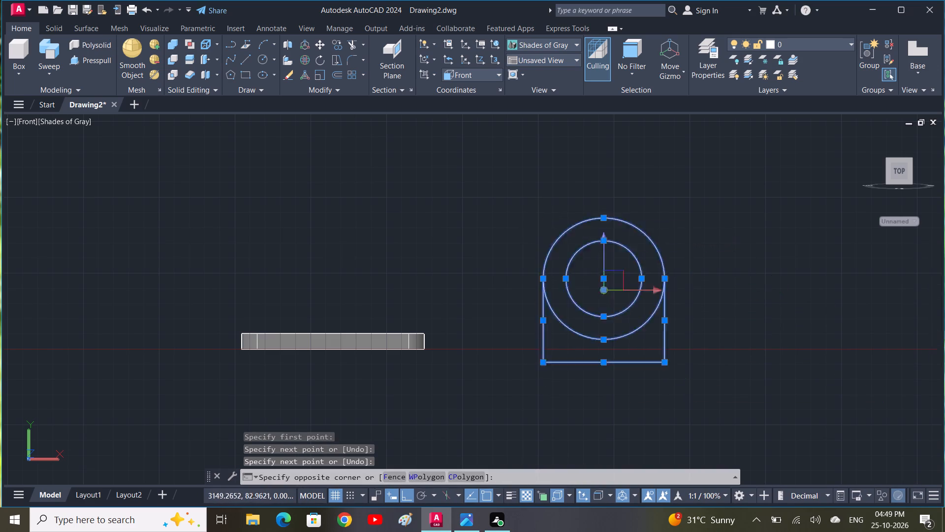
key(j)
key(space)
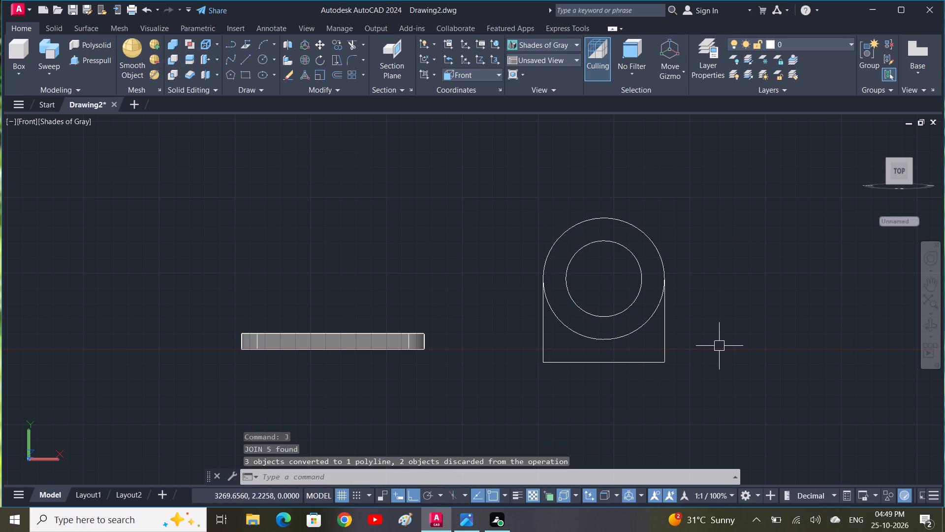
Change the model view to SW Isometric.
shift+middle_drag(720, 346, 709, 351)
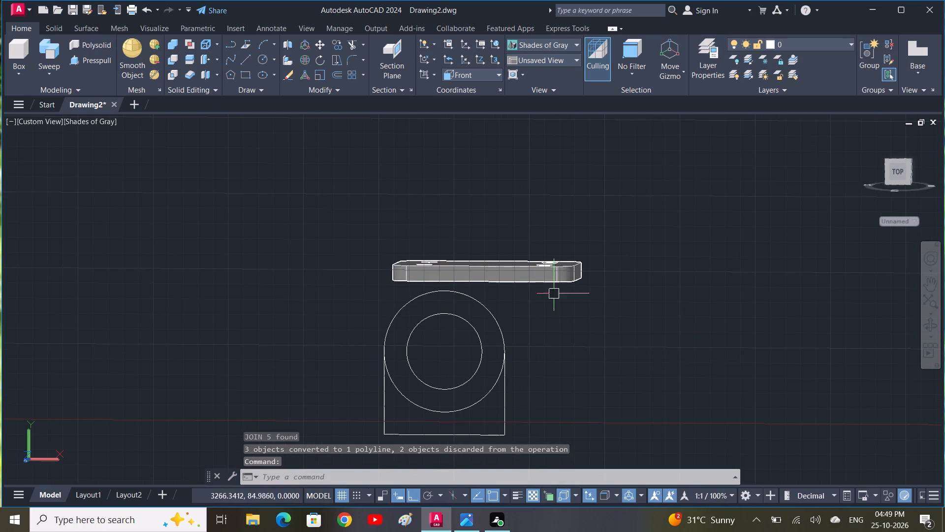
click(30, 121)
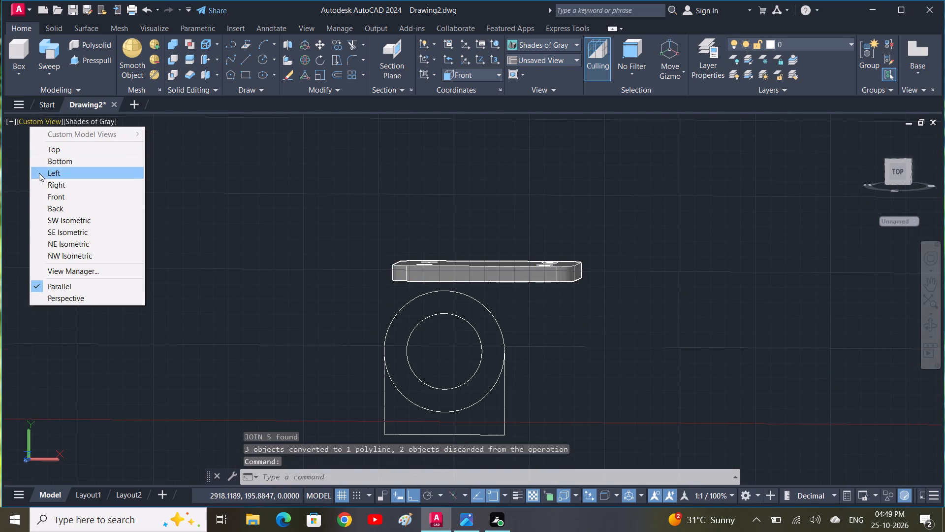
click(72, 216)
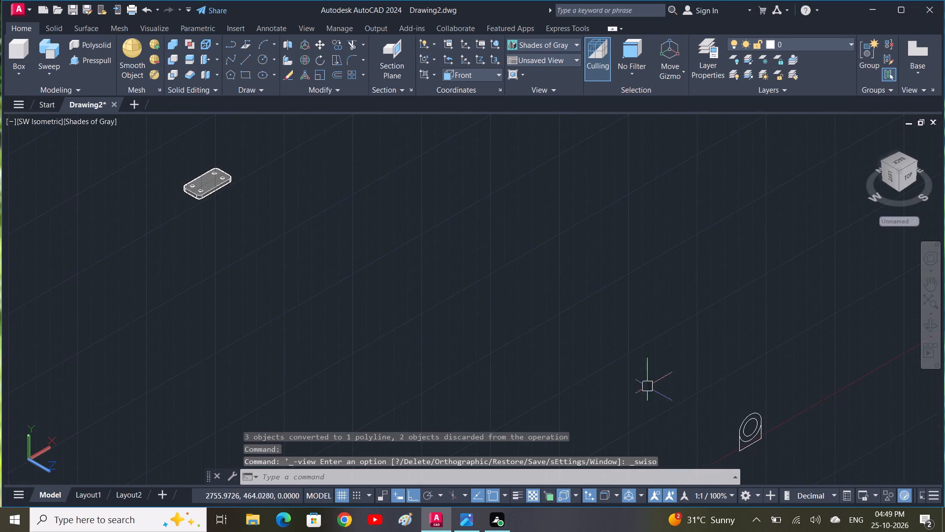
middle_drag(683, 411, 659, 376)
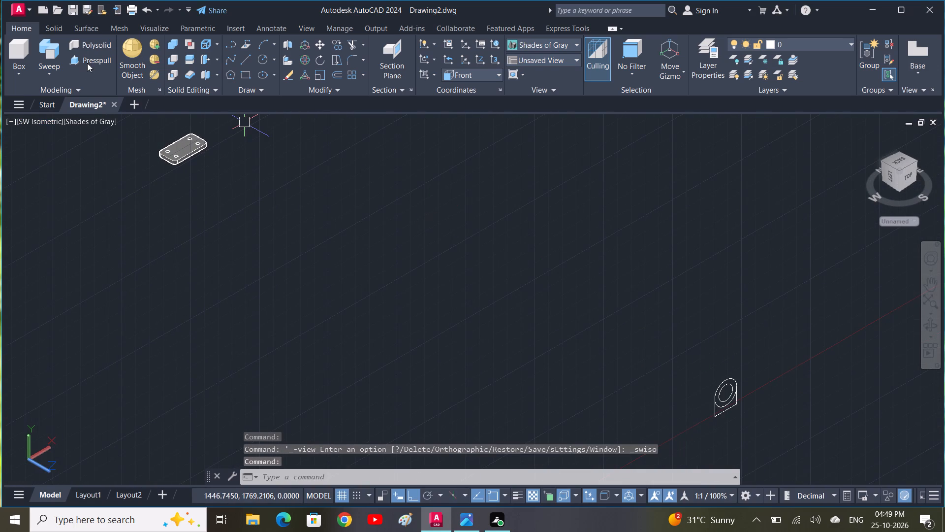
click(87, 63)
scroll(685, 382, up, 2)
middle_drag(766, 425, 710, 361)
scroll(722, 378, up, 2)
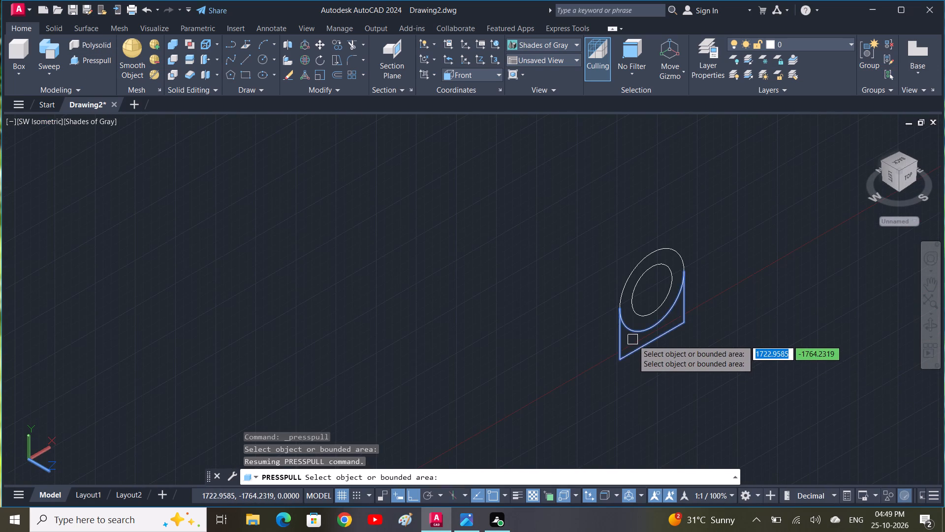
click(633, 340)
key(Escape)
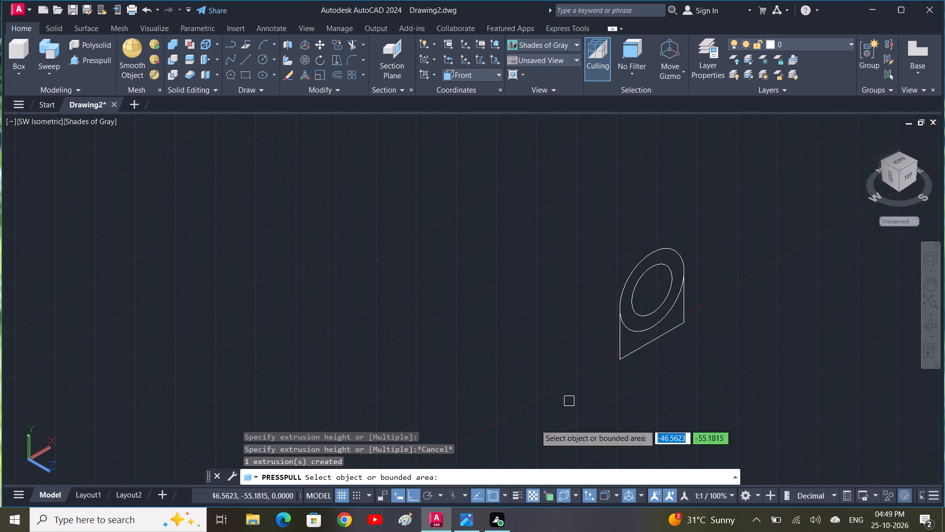
Check the upright's dimensions on the reference drawing in Photos and return to Drawing2 in AutoCAD.
click(460, 522)
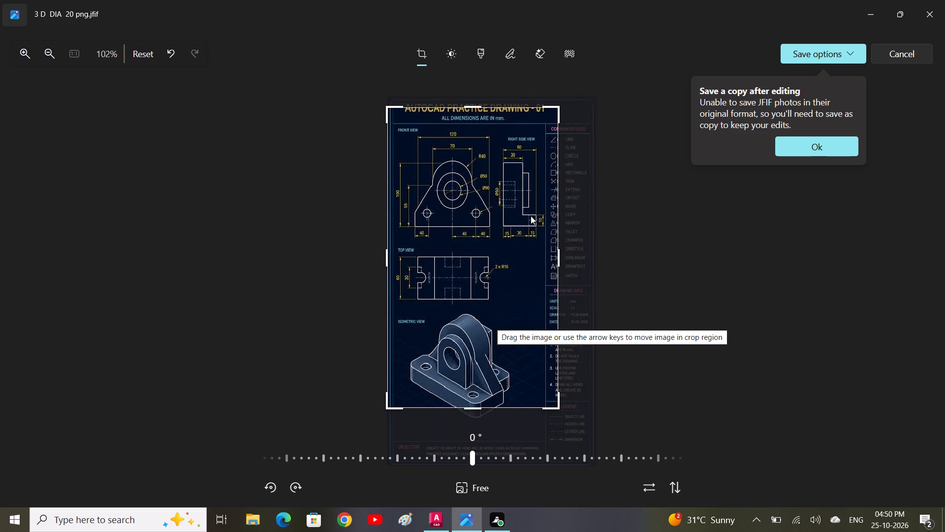
click(431, 521)
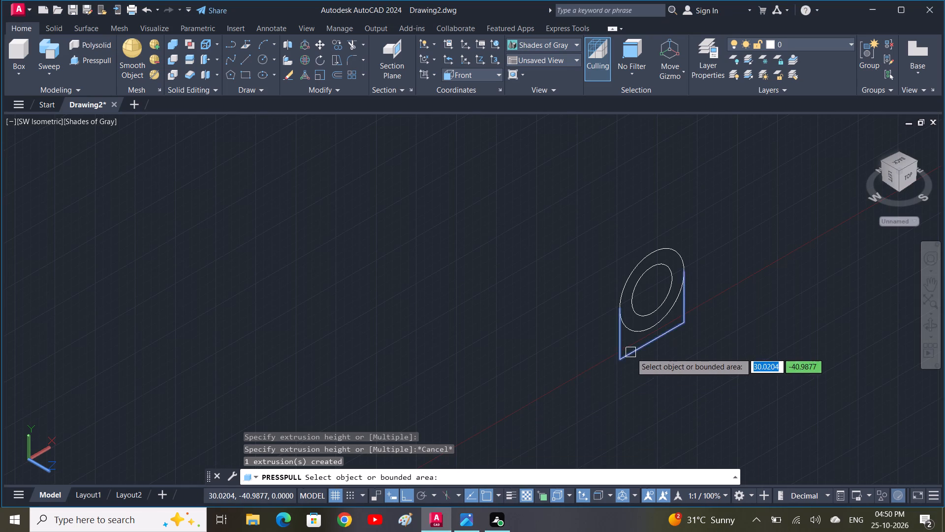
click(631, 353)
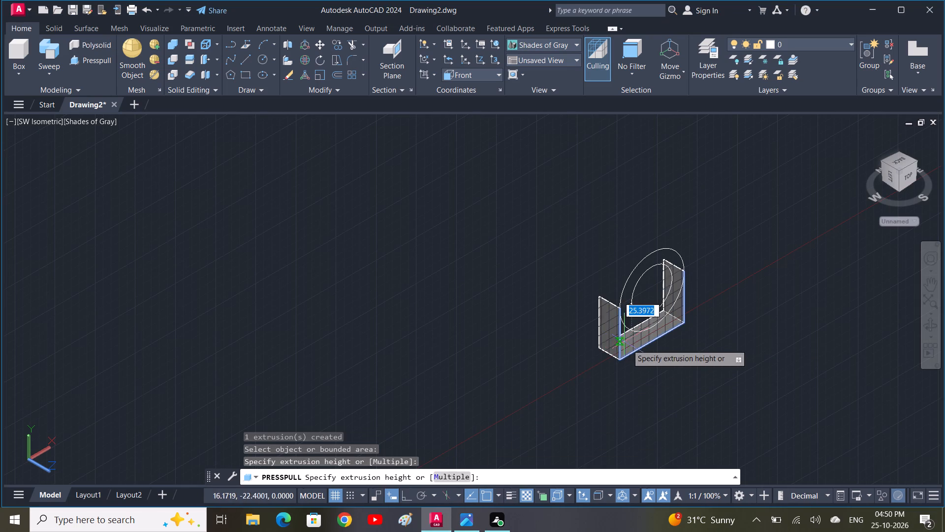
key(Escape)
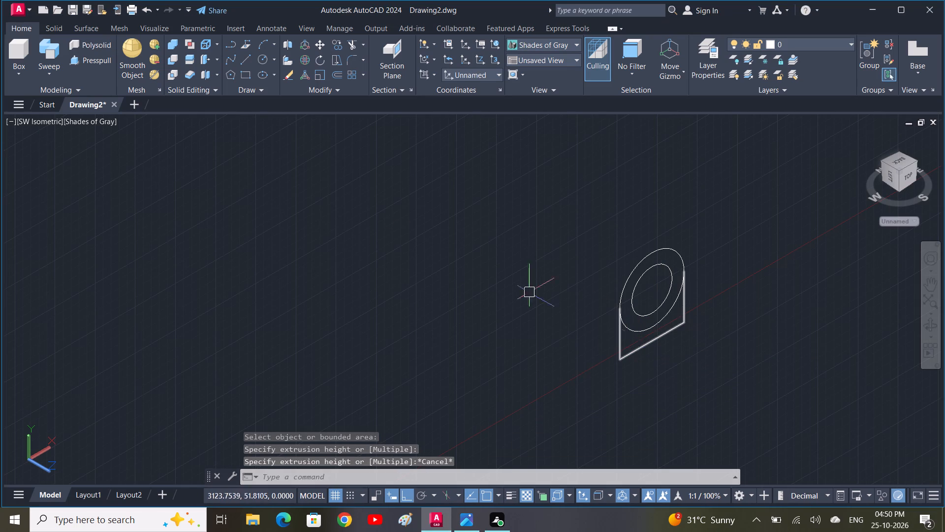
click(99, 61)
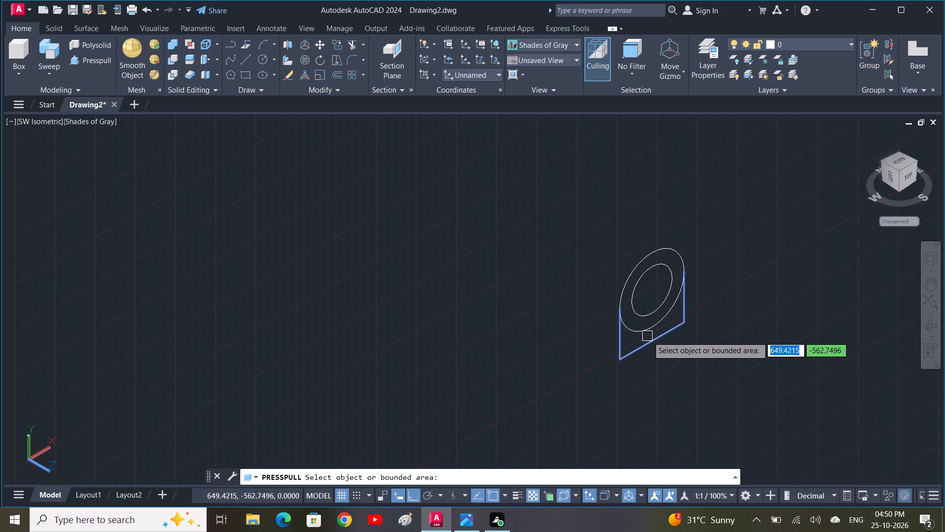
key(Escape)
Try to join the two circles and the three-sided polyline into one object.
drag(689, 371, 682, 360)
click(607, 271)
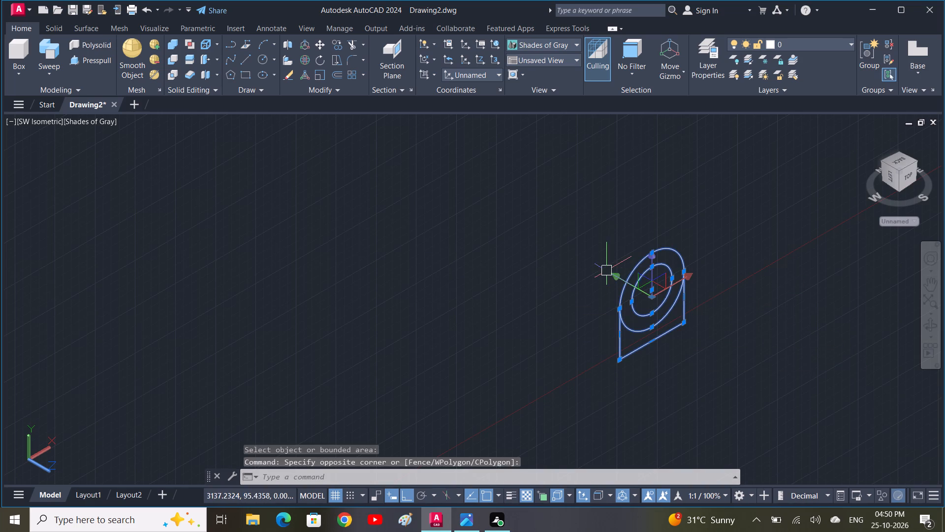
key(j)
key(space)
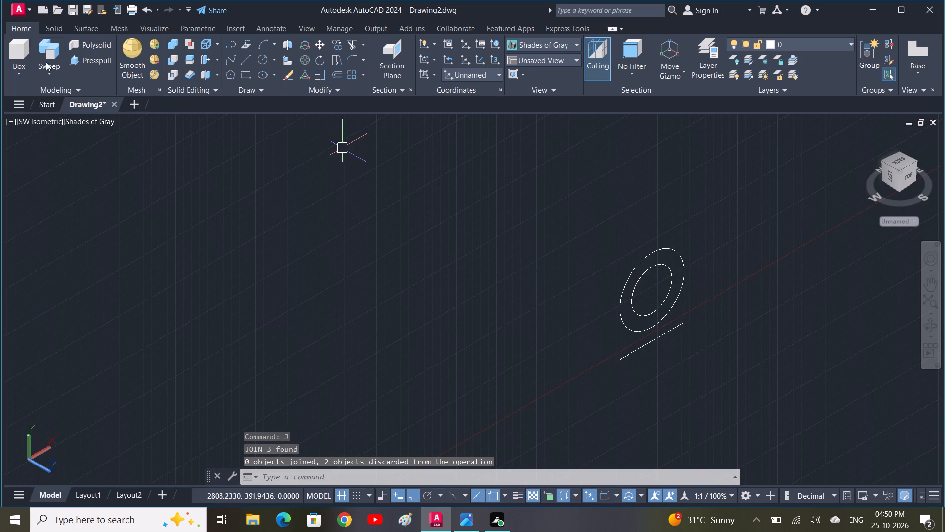
Presspull the area below the outer circle and the ring between the two circles to a height of 15 each.
click(96, 57)
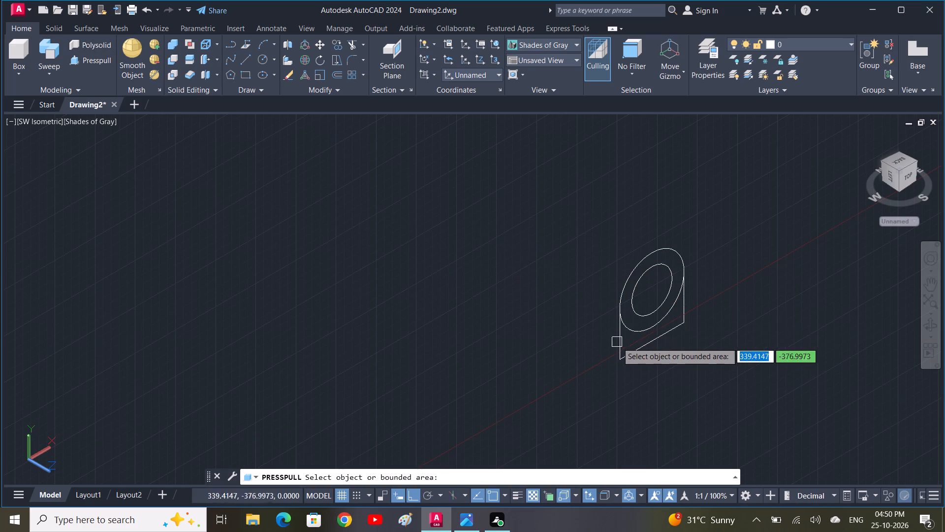
click(637, 339)
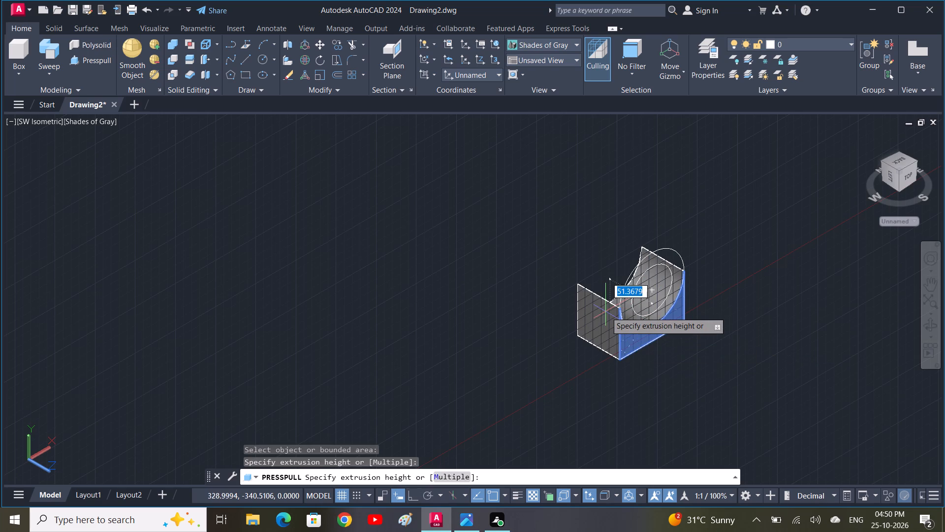
text(15)
key(space)
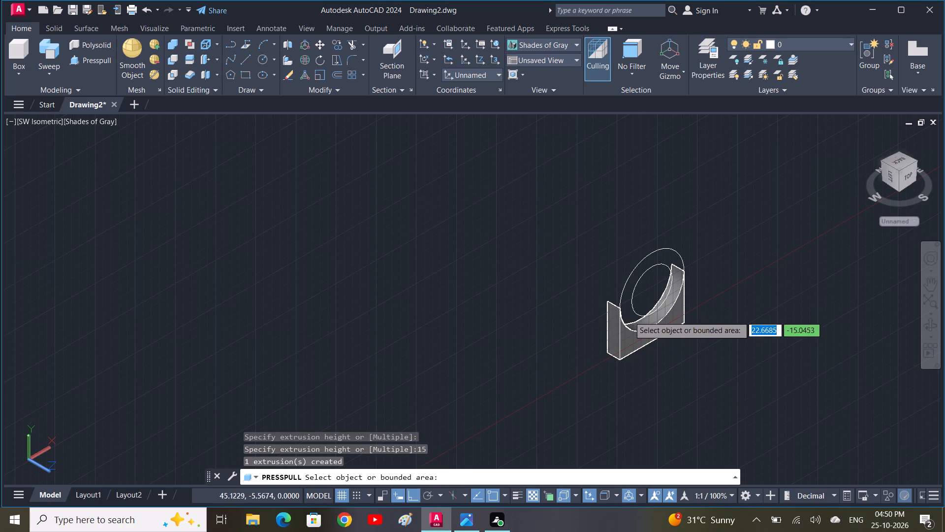
click(632, 320)
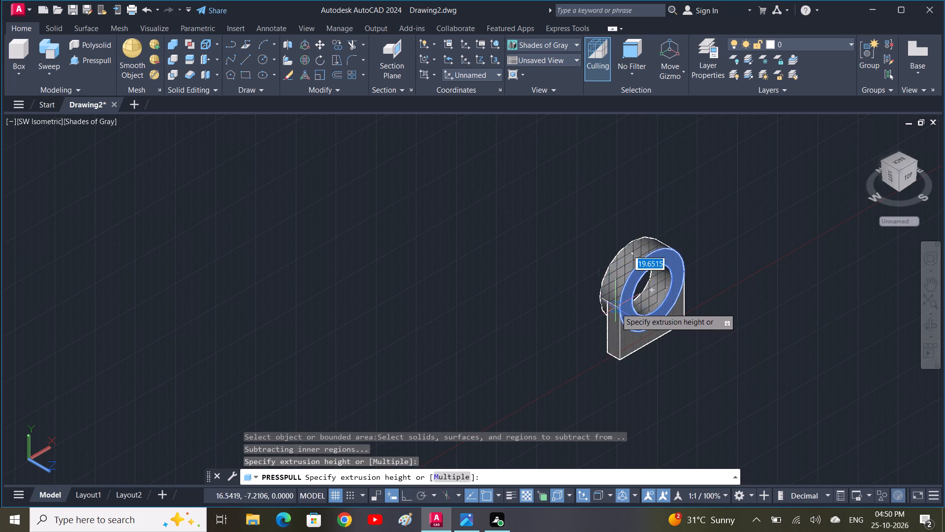
text(15)
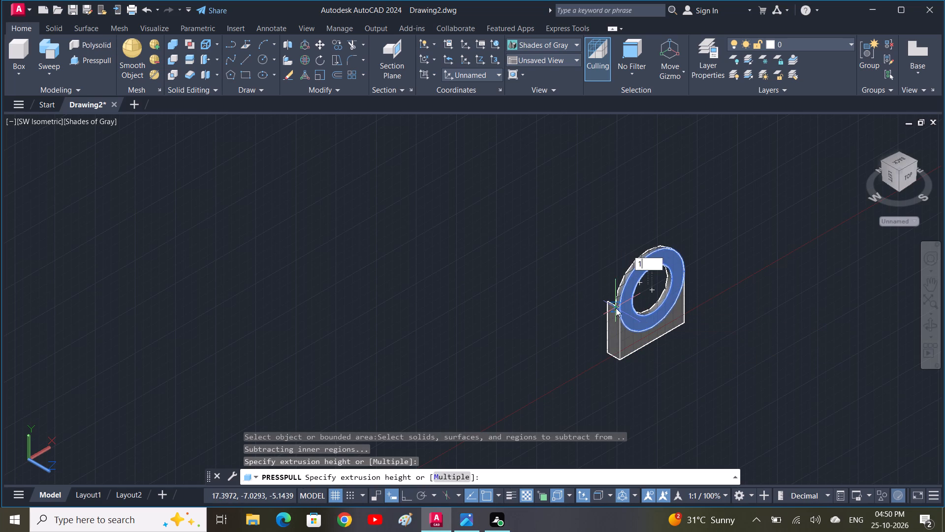
key(space)
key(Escape)
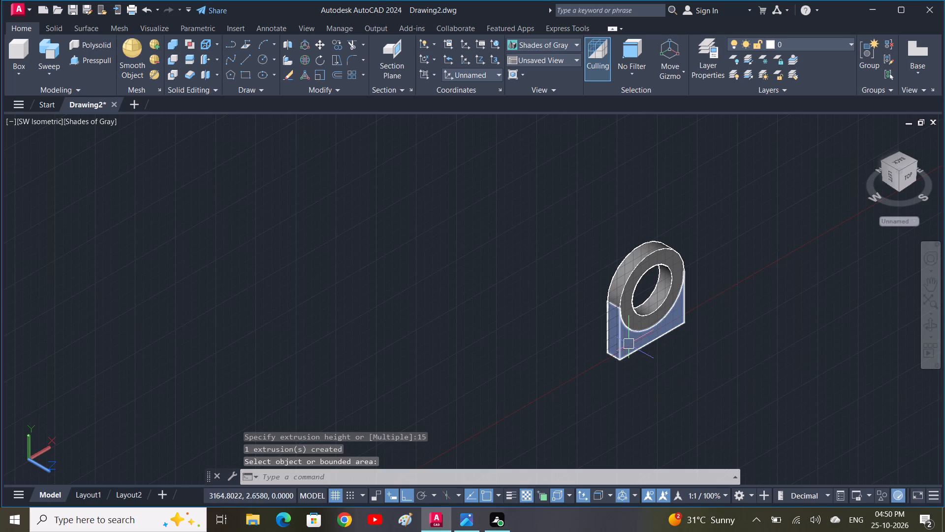
Unite the upright's extruded lower body and ring into a single solid with Union.
click(629, 346)
click(630, 322)
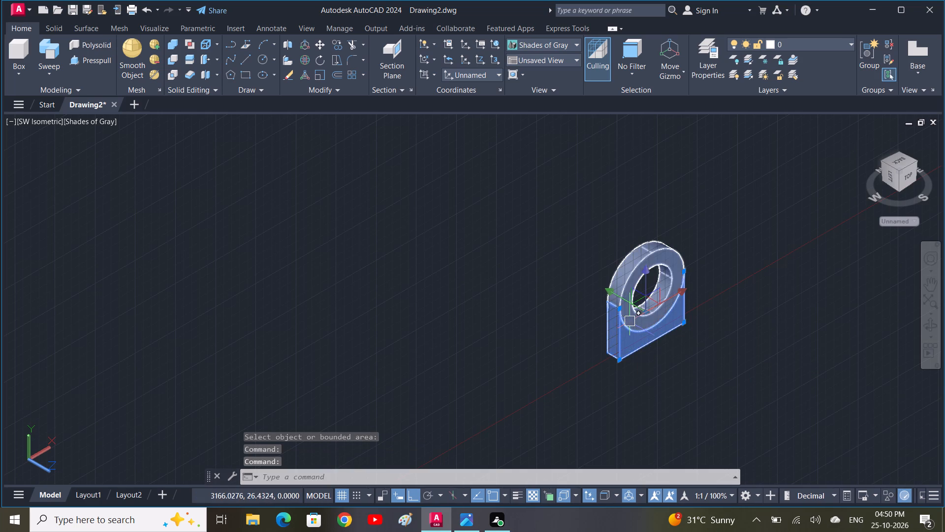
click(630, 322)
key(u)
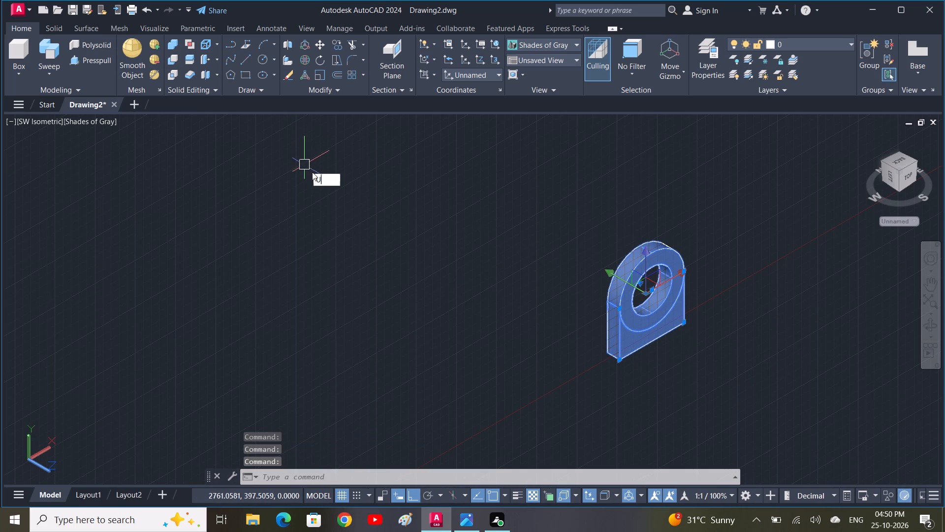
key(n)
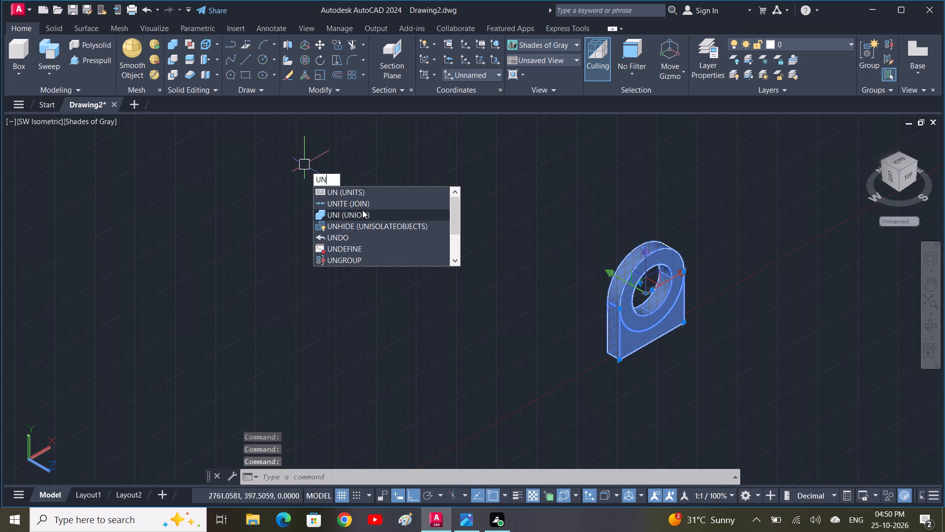
click(363, 211)
click(688, 364)
click(574, 258)
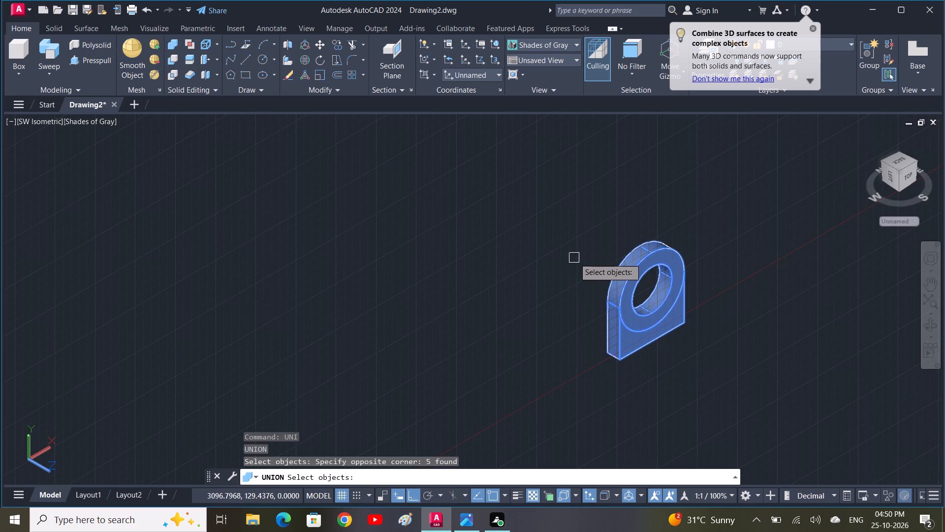
key(space)
Move the united upright by its bottom front corner onto the top of the base plate.
click(668, 329)
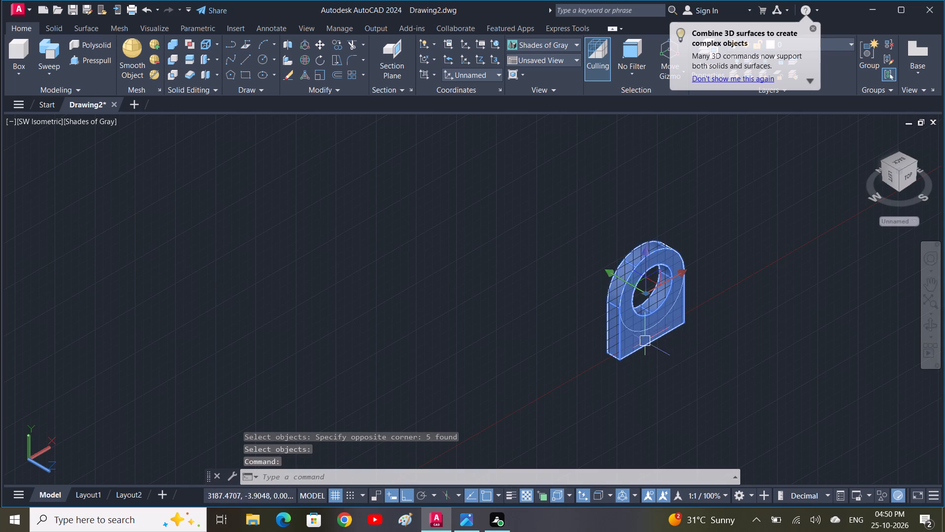
text(M)
key(space)
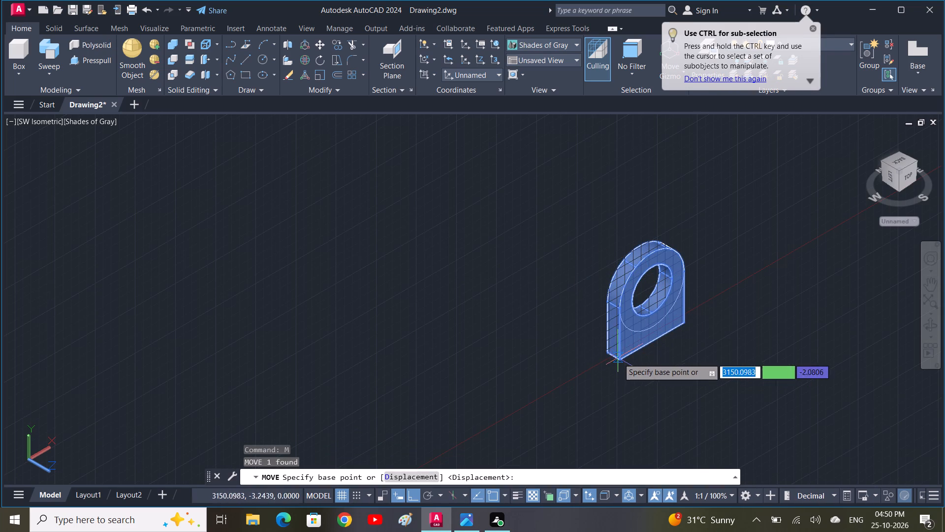
click(619, 359)
middle_drag(392, 327, 539, 392)
scroll(472, 372, down, 2)
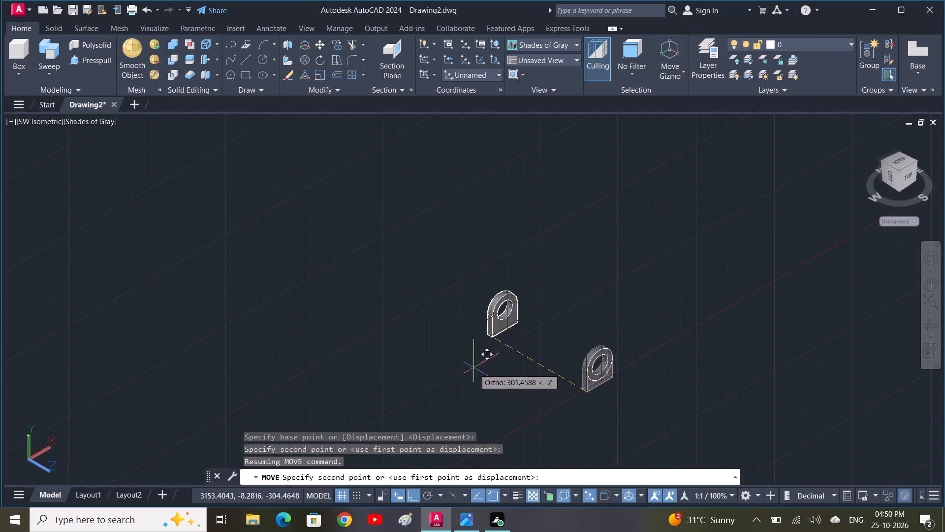
middle_drag(418, 338, 579, 397)
middle_drag(209, 245, 444, 385)
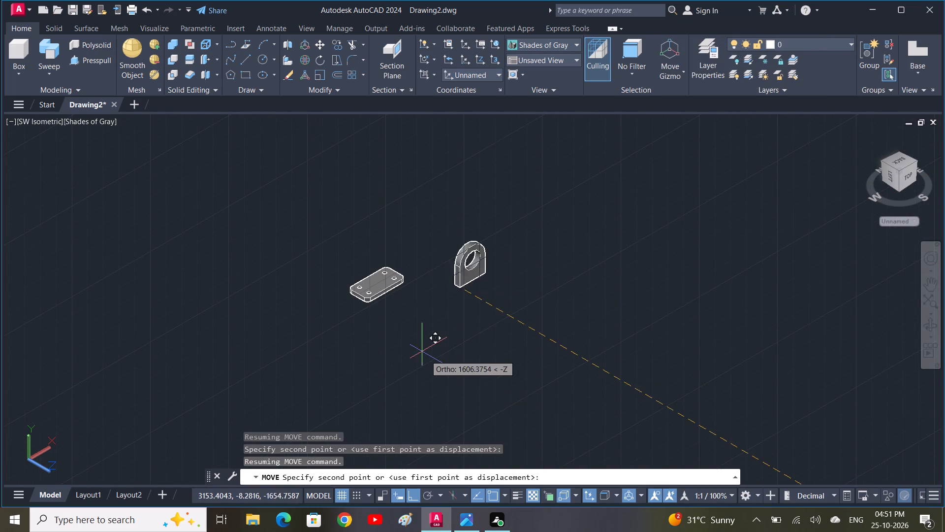
click(376, 288)
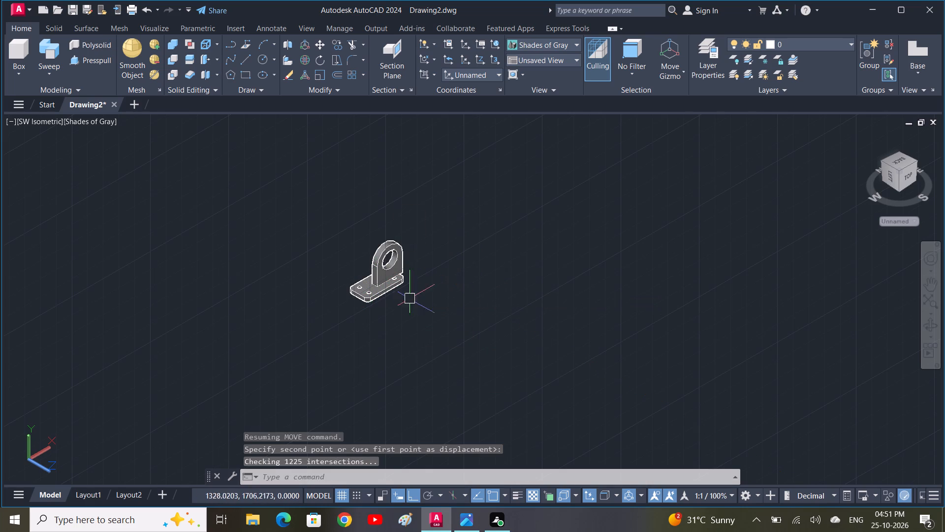
Delete the leftover circles and three-sided polyline at the upright's original location.
scroll(454, 324, down, 1)
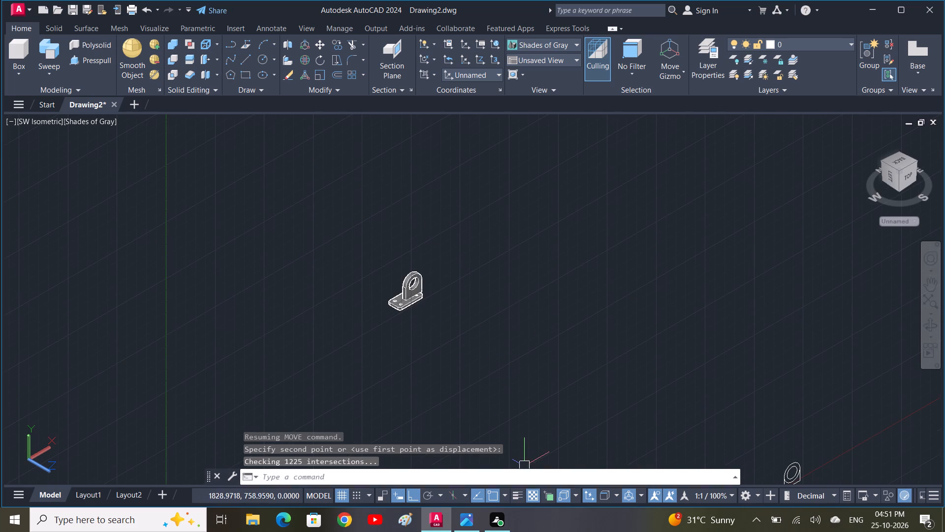
middle_drag(646, 407, 558, 305)
drag(724, 419, 719, 411)
click(669, 342)
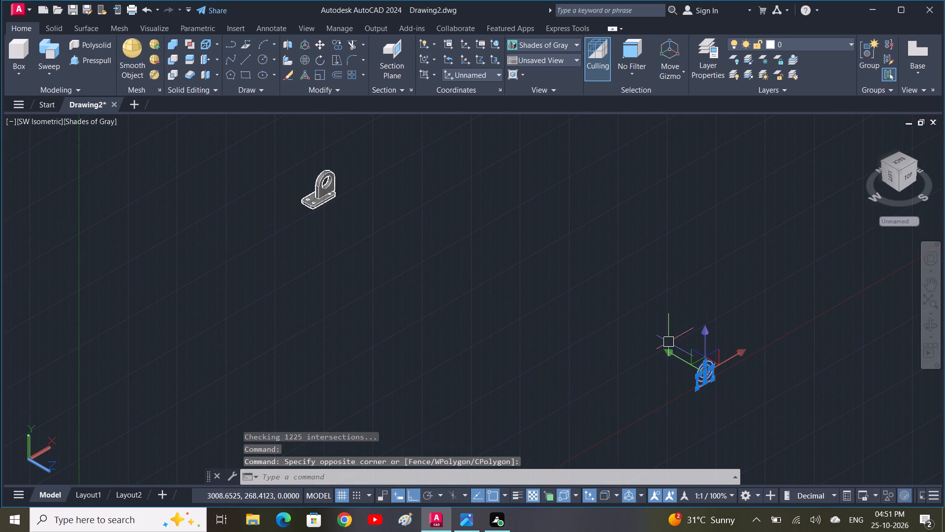
key(Delete)
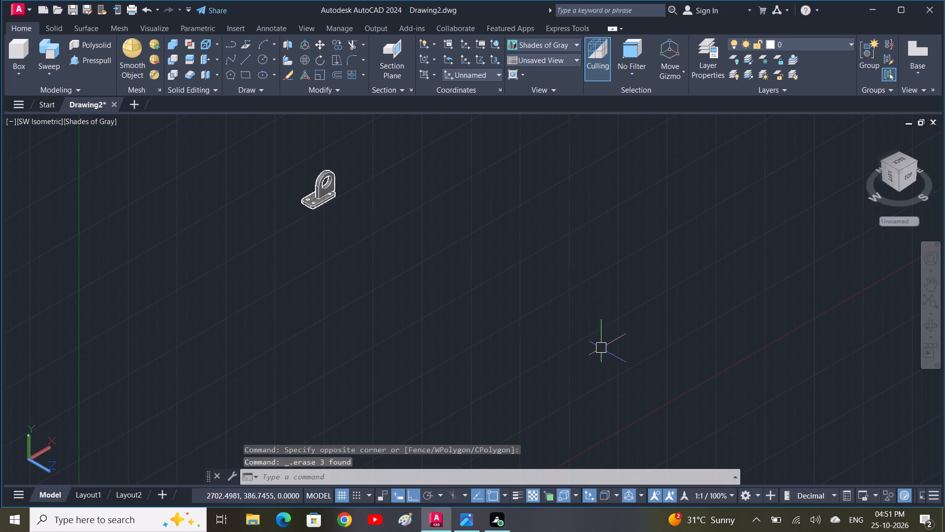
scroll(545, 333, down, 2)
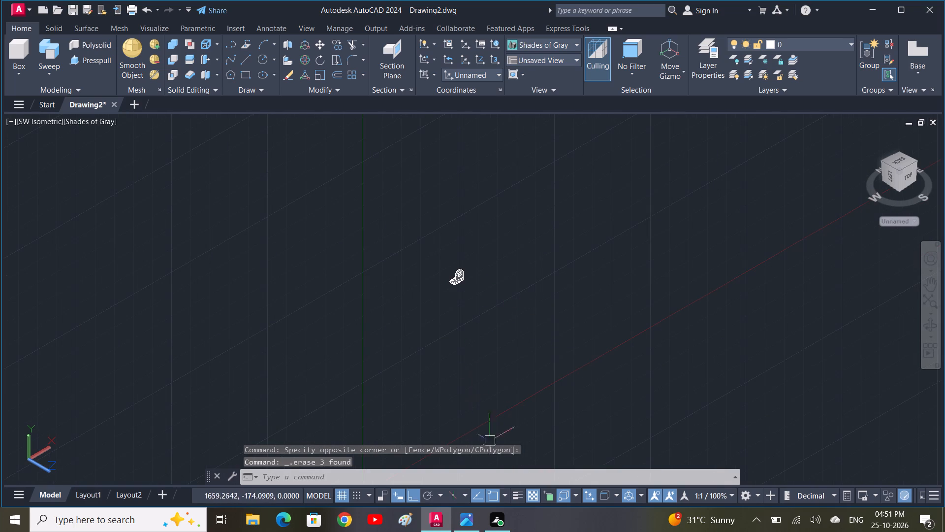
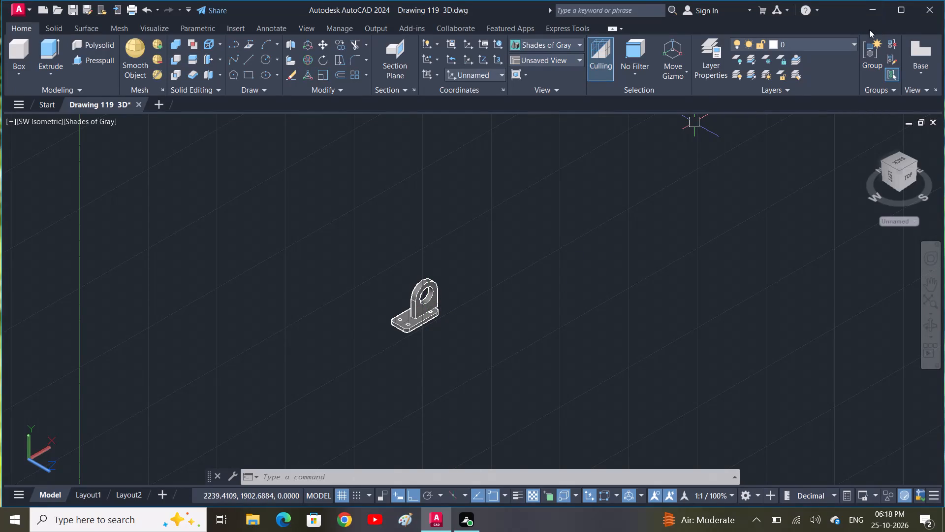
Open the reference image 3 D DIA 20 png from the Downloads folder in Photos and close the folder window.
click(246, 522)
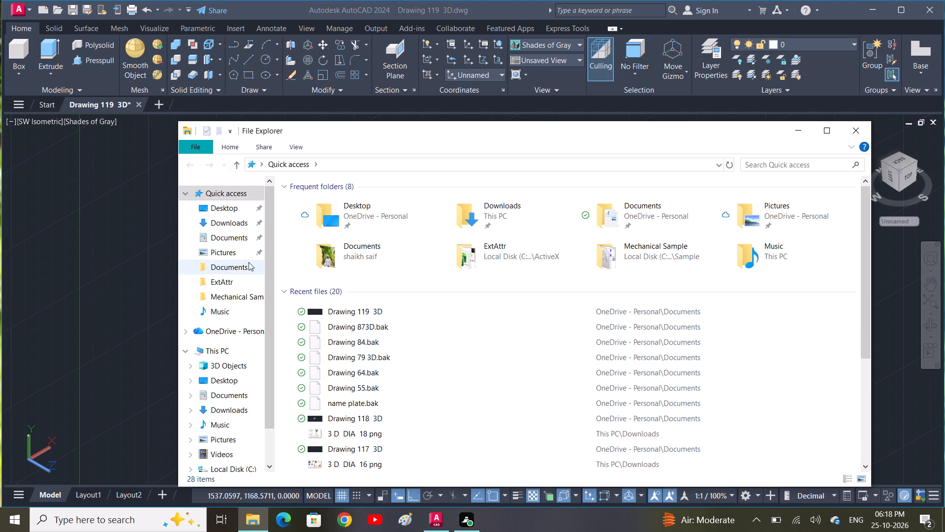
click(235, 252)
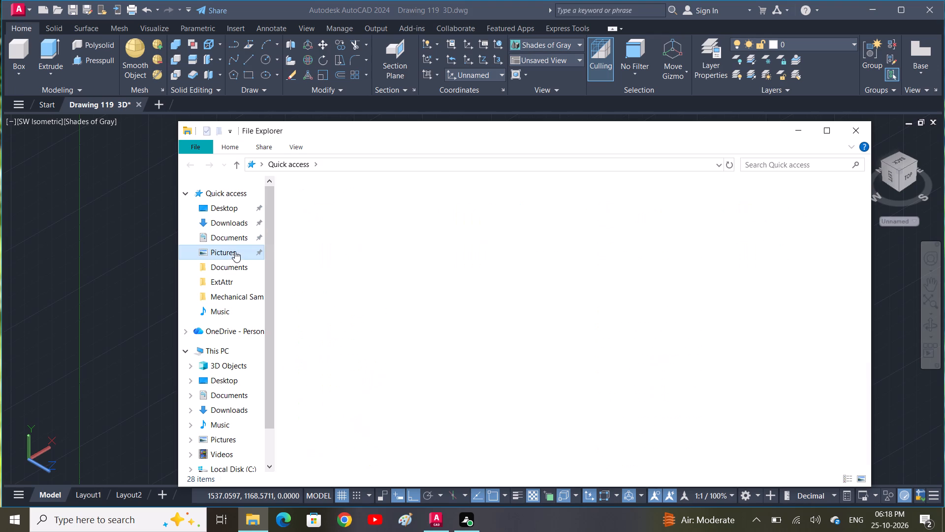
click(238, 221)
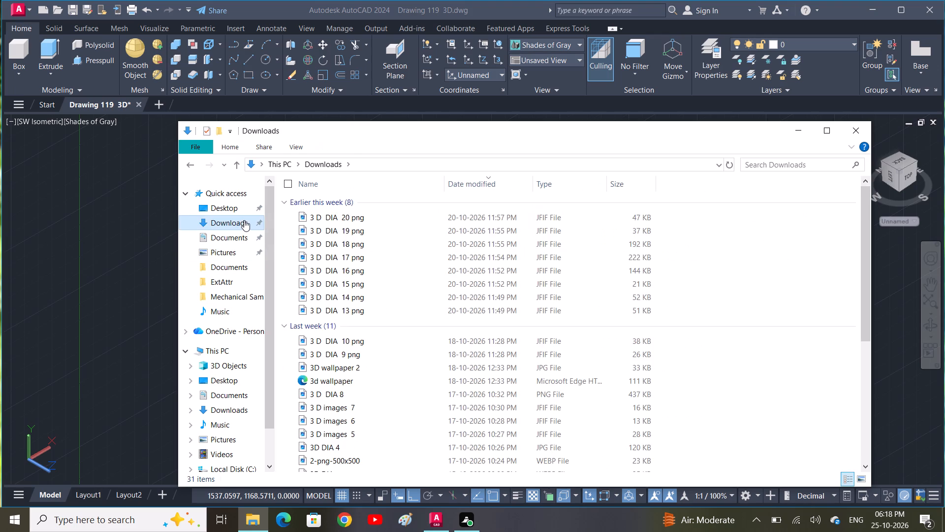
click(349, 216)
right_click(349, 217)
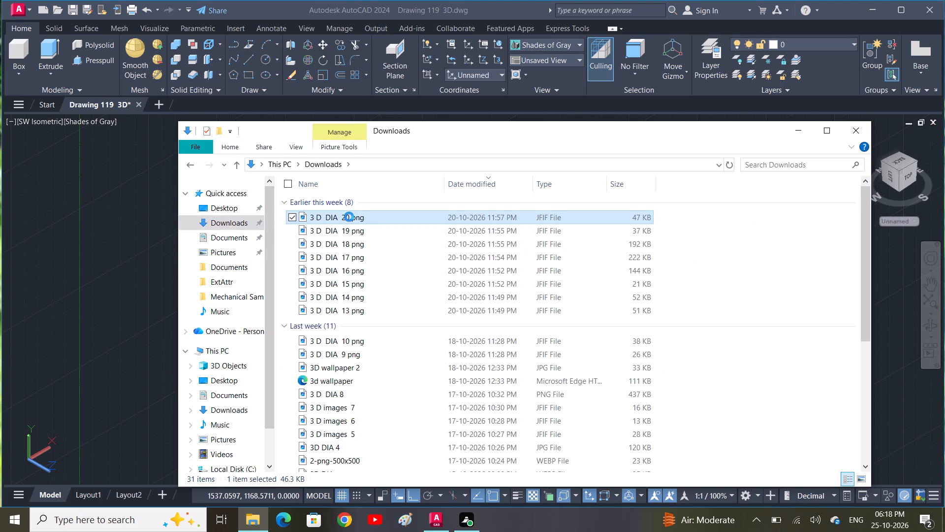
click(257, 154)
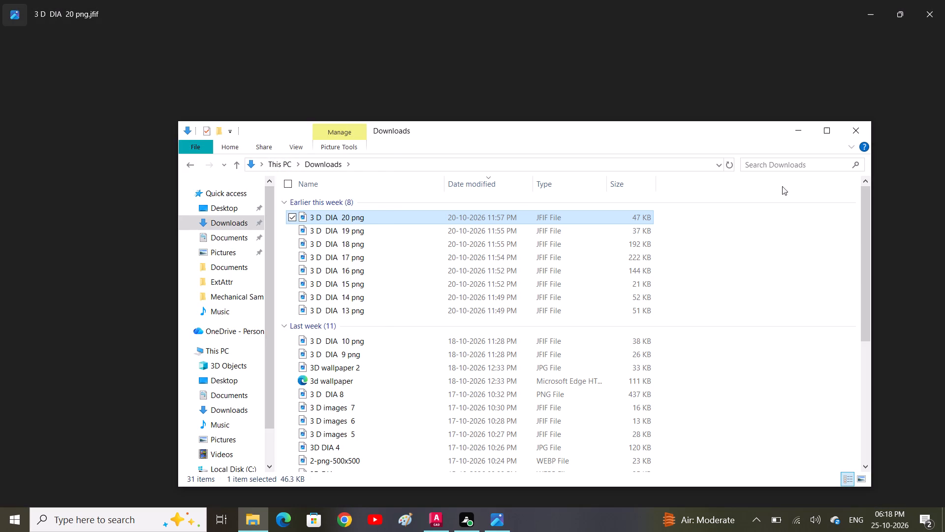
click(855, 133)
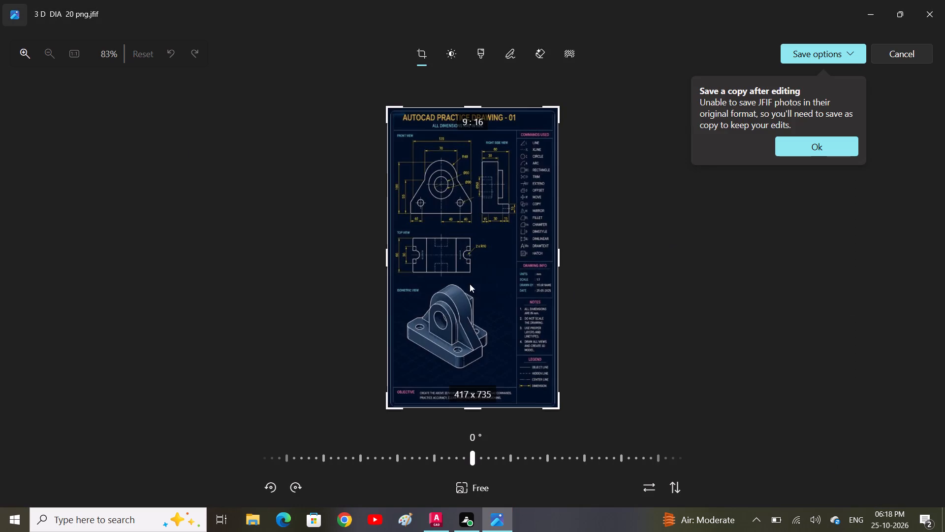
Examine the front, top, right side and isometric views and their dimensions in the AutoCAD Practice Drawing - 01 reference.
scroll(463, 260, up, 2)
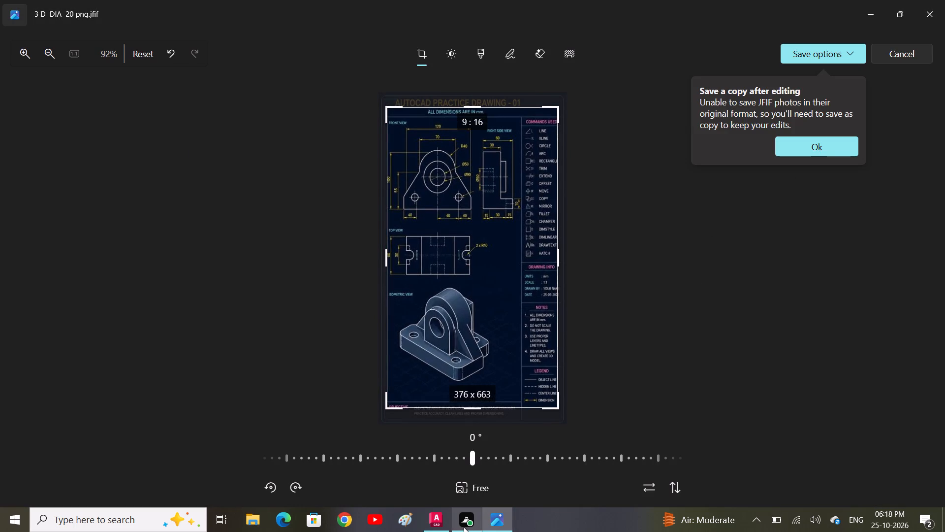
scroll(505, 243, up, 8)
scroll(404, 190, up, 3)
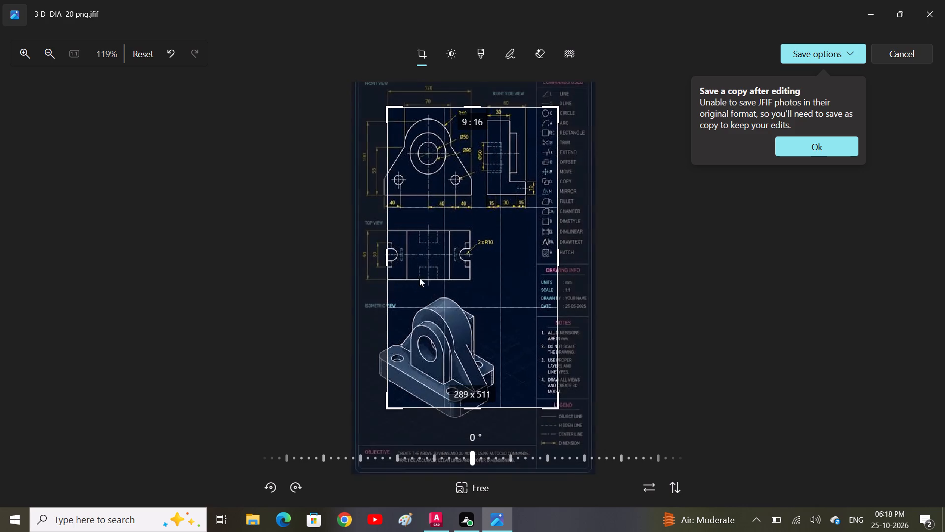
scroll(418, 284, down, 2)
middle_drag(451, 162, 499, 182)
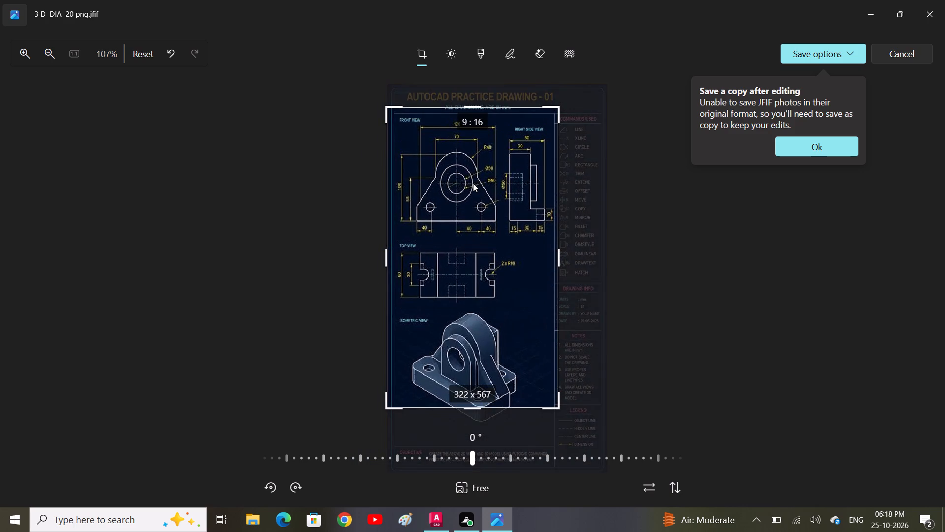
scroll(473, 183, up, 5)
middle_drag(457, 176, 461, 187)
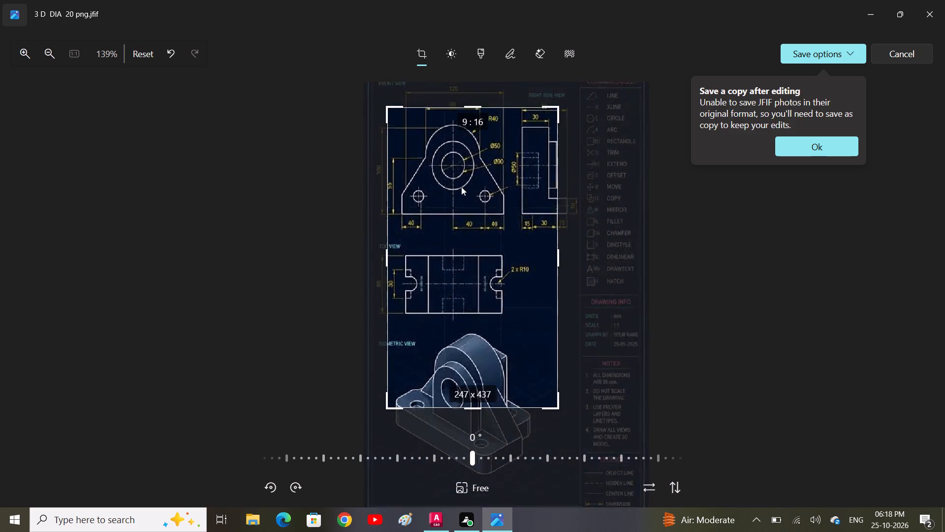
middle_drag(461, 187, 497, 214)
scroll(486, 202, up, 4)
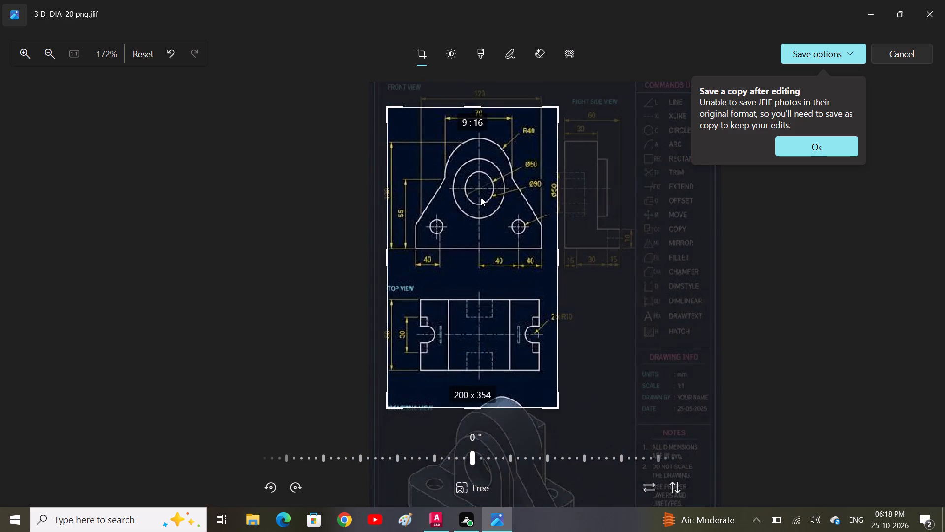
middle_drag(481, 198, 475, 219)
scroll(480, 238, down, 2)
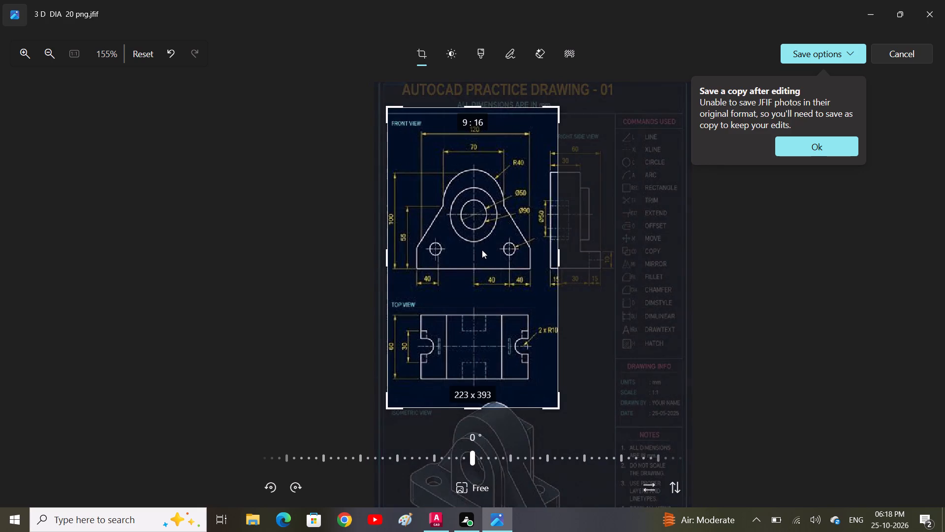
middle_drag(482, 250, 401, 189)
scroll(453, 231, down, 1)
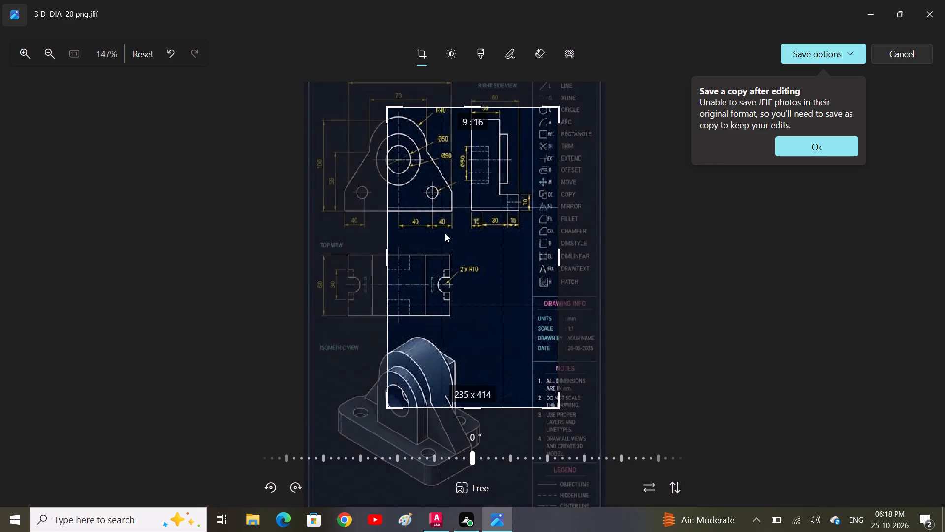
middle_drag(443, 232, 477, 231)
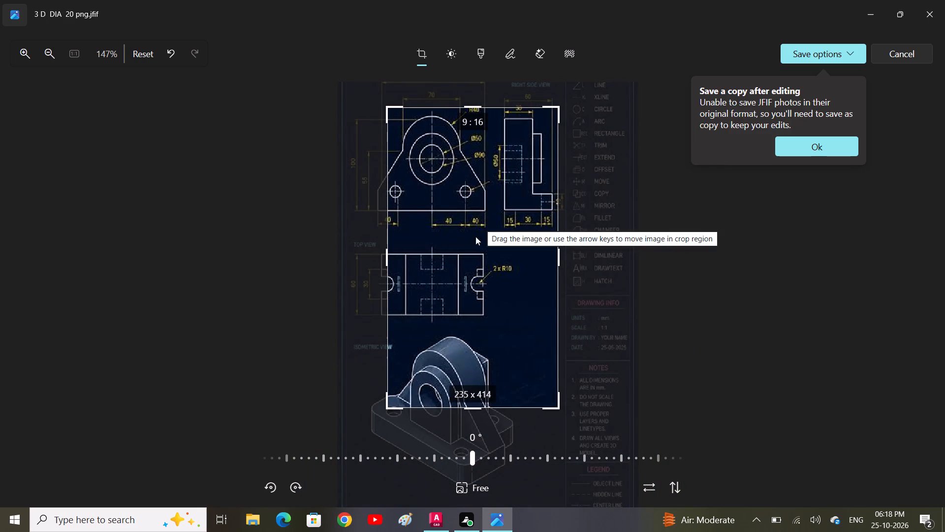
scroll(440, 285, down, 1)
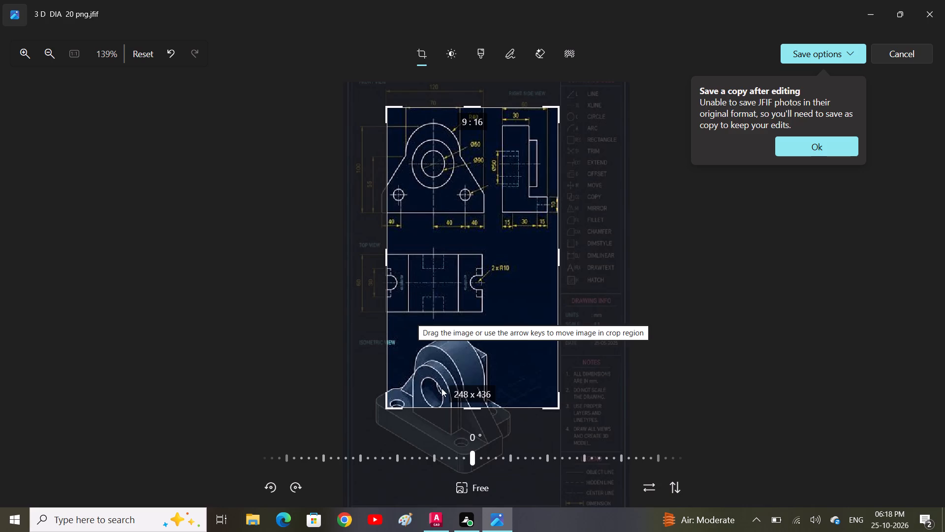
scroll(467, 399, up, 1)
scroll(469, 389, down, 3)
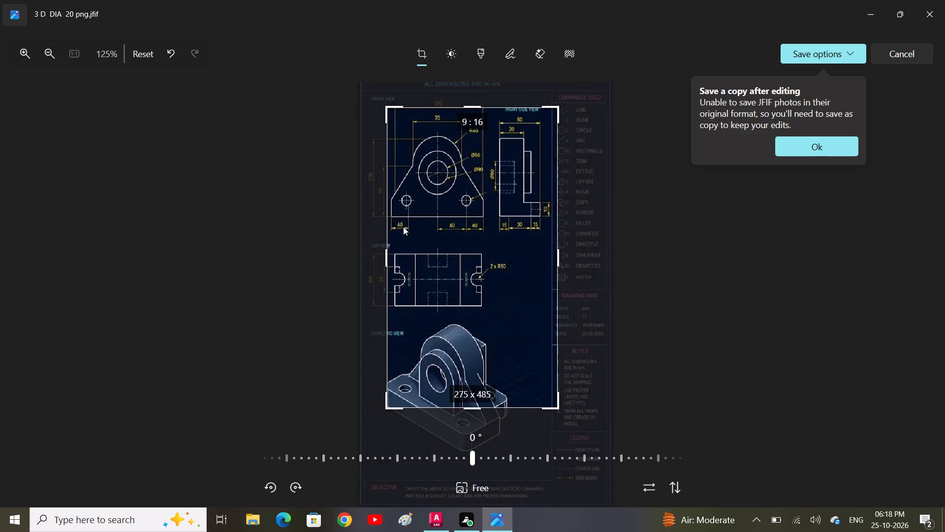
scroll(411, 243, up, 1)
scroll(437, 265, down, 2)
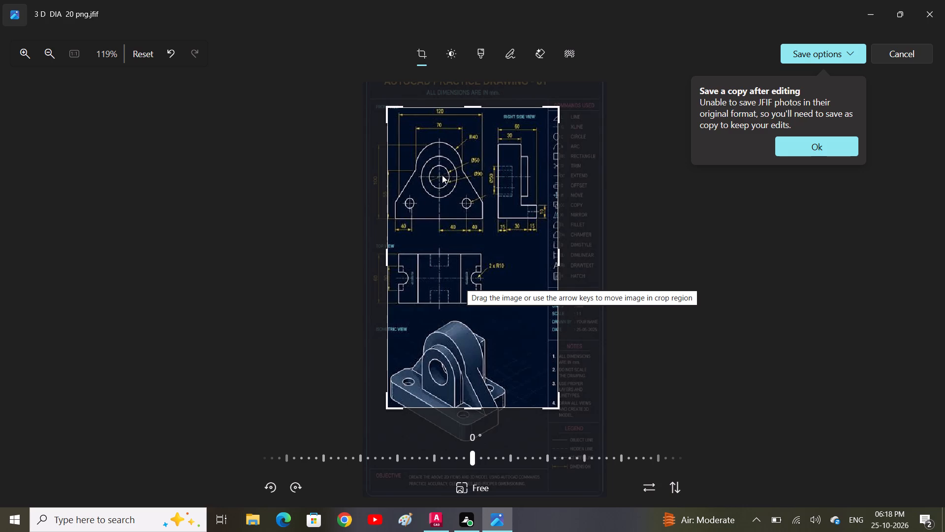
middle_drag(442, 175, 500, 190)
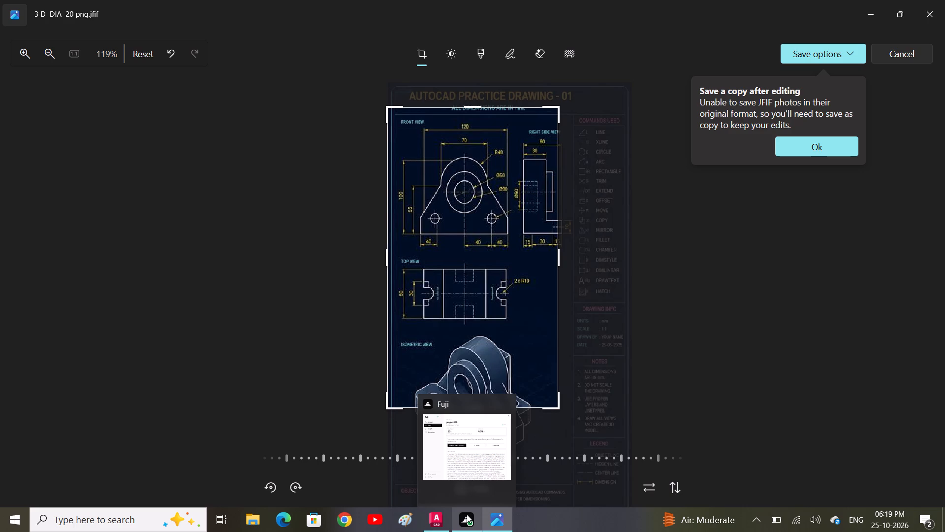
Switch to AutoCAD and set the bracket model to the Front view, with free space beside it.
click(442, 517)
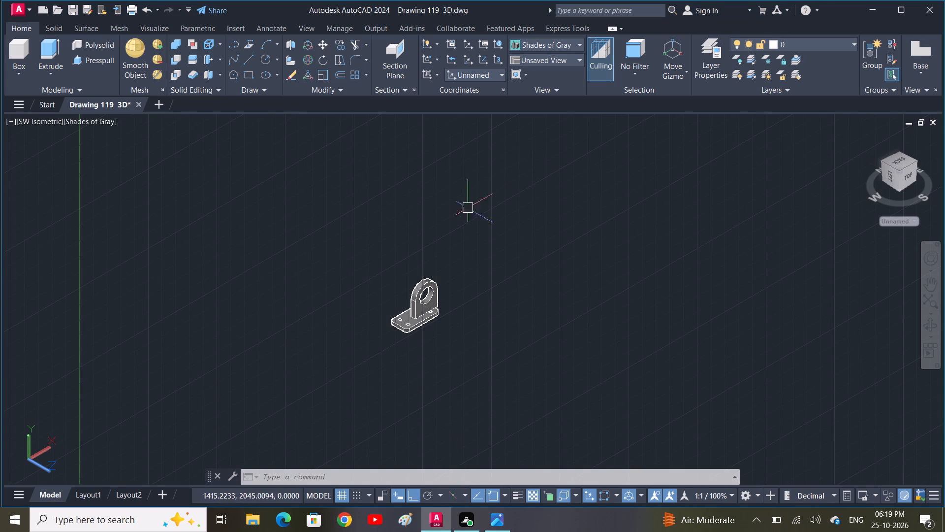
click(39, 124)
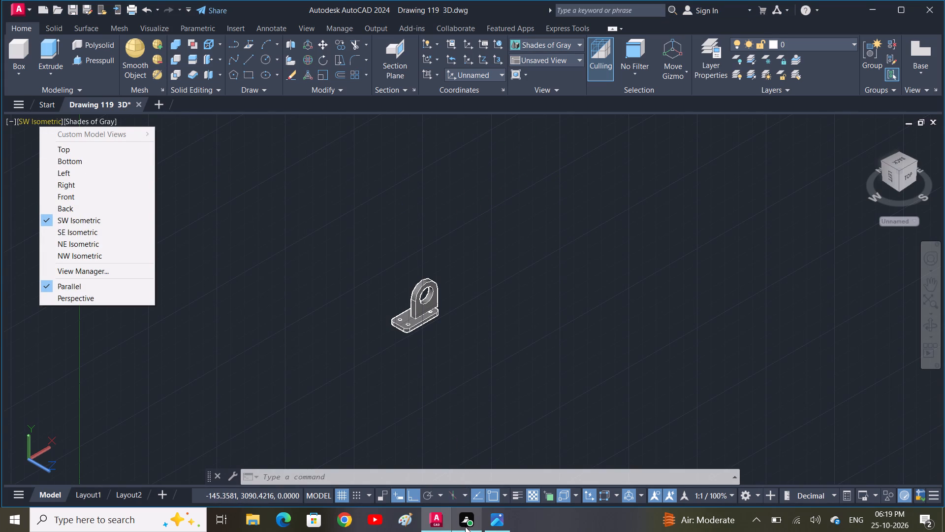
click(493, 519)
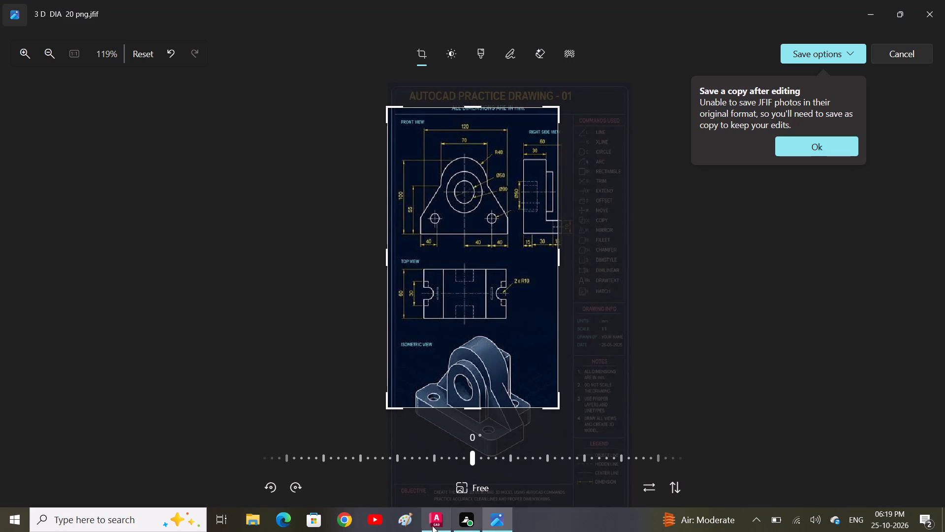
click(432, 526)
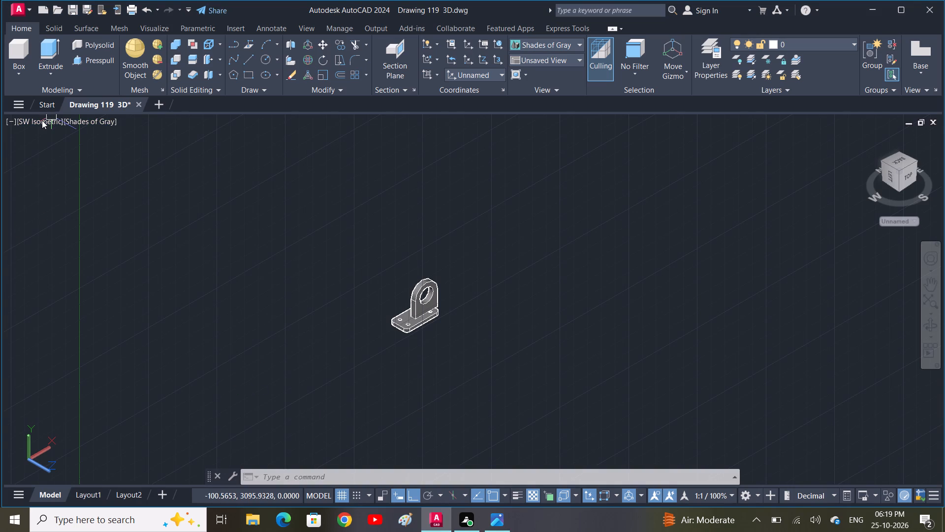
click(42, 120)
click(89, 191)
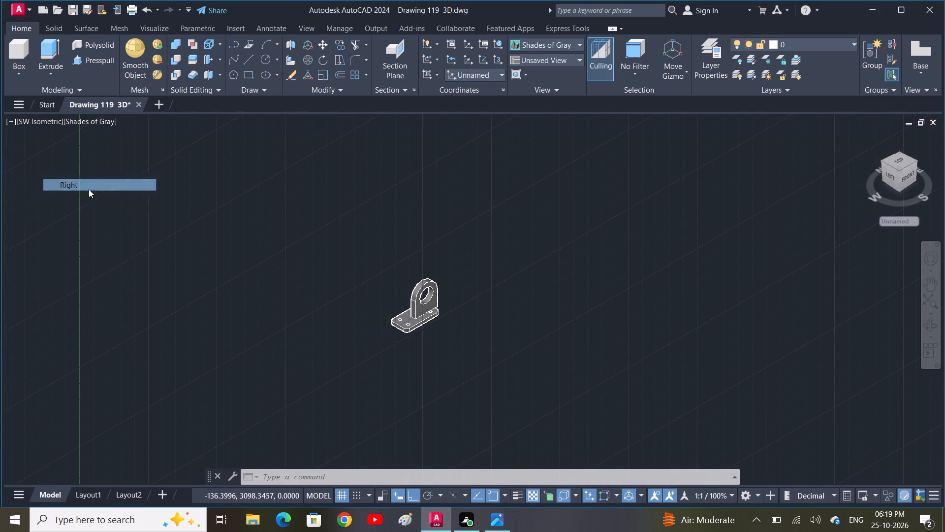
scroll(601, 271, down, 1)
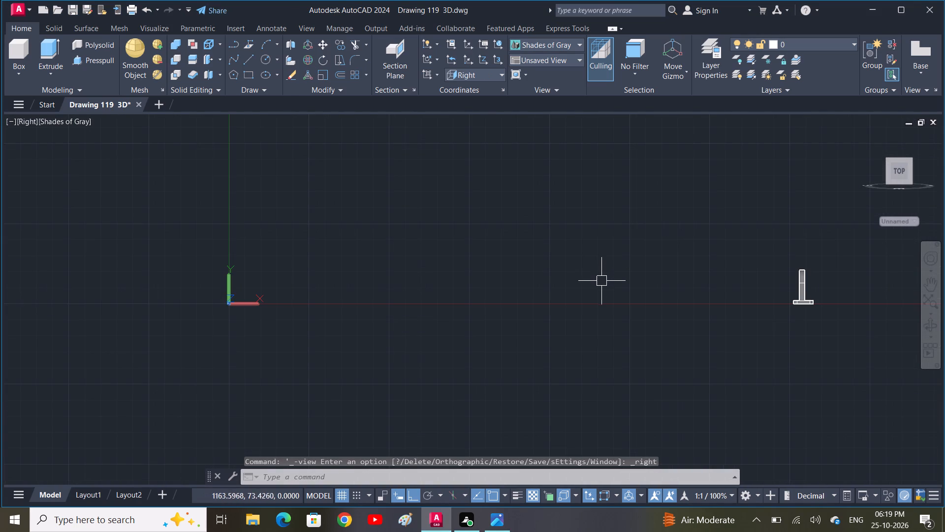
middle_drag(598, 284, 530, 295)
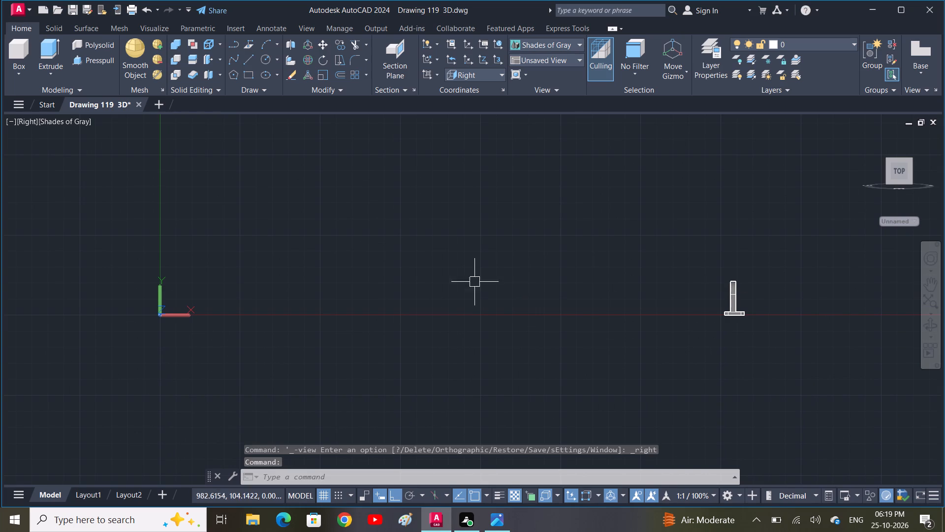
click(21, 123)
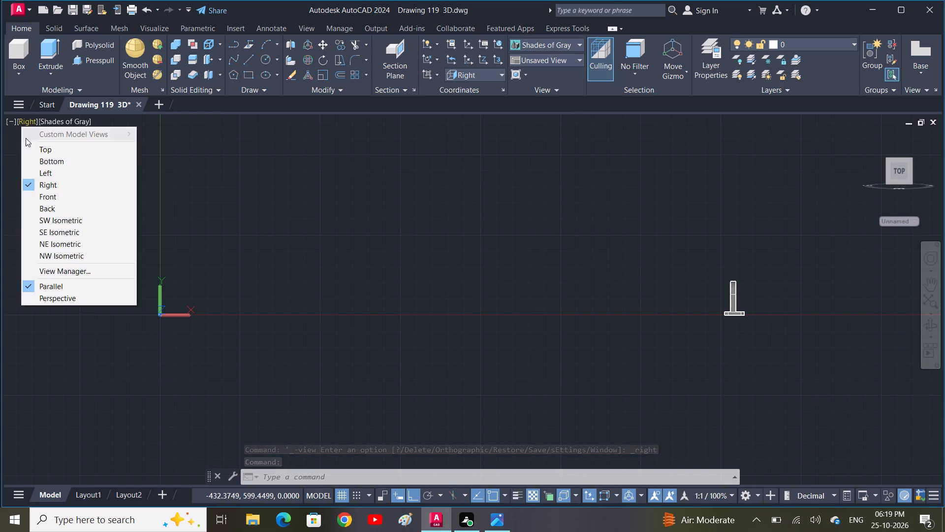
click(62, 167)
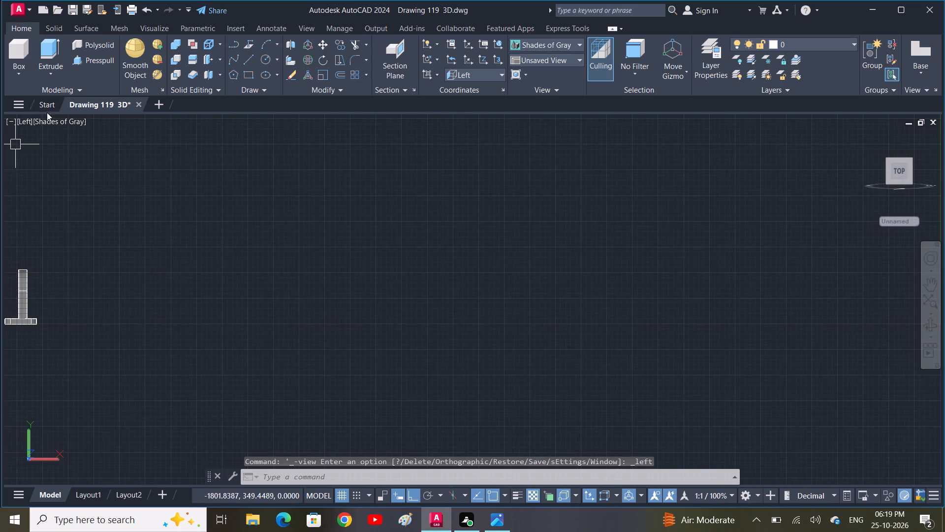
click(29, 120)
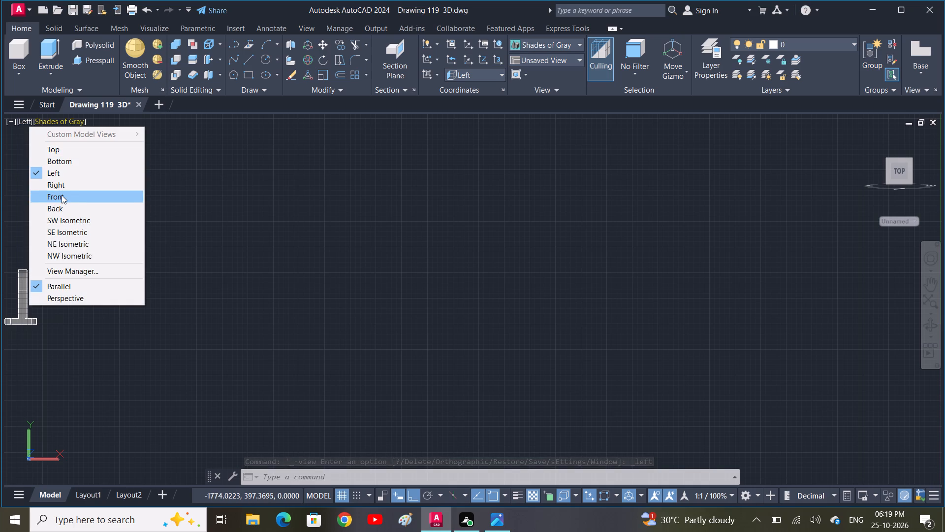
click(62, 195)
scroll(224, 213, down, 1)
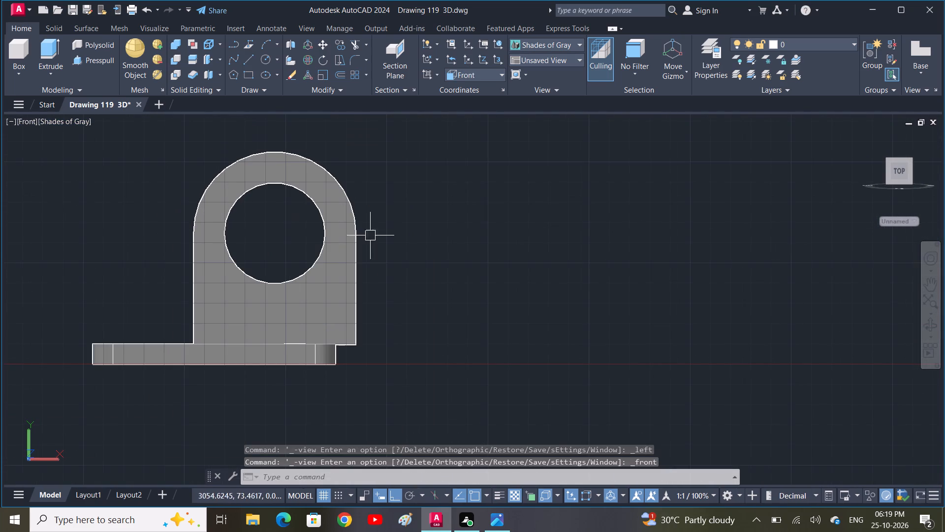
middle_drag(394, 242, 243, 242)
scroll(383, 273, down, 2)
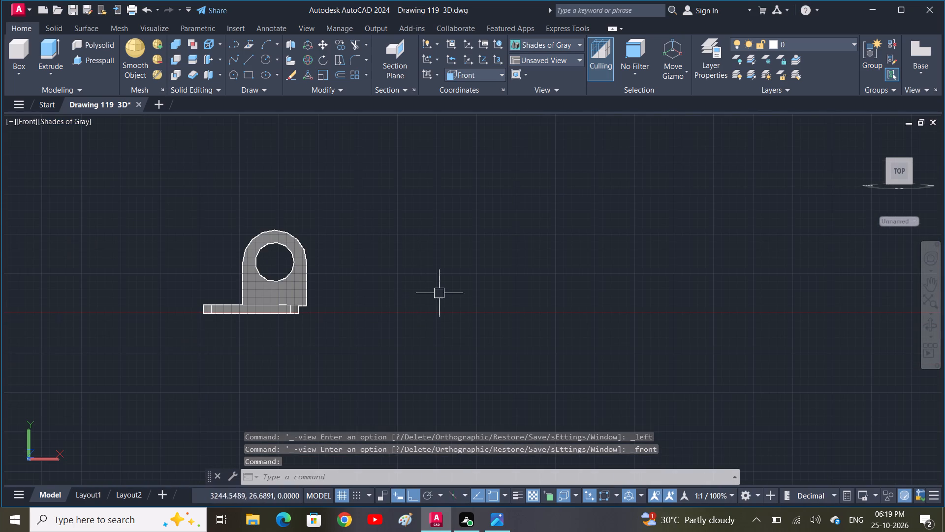
Draw a vertical line 45 long in the empty space beside the bracket in the Front view.
text(L)
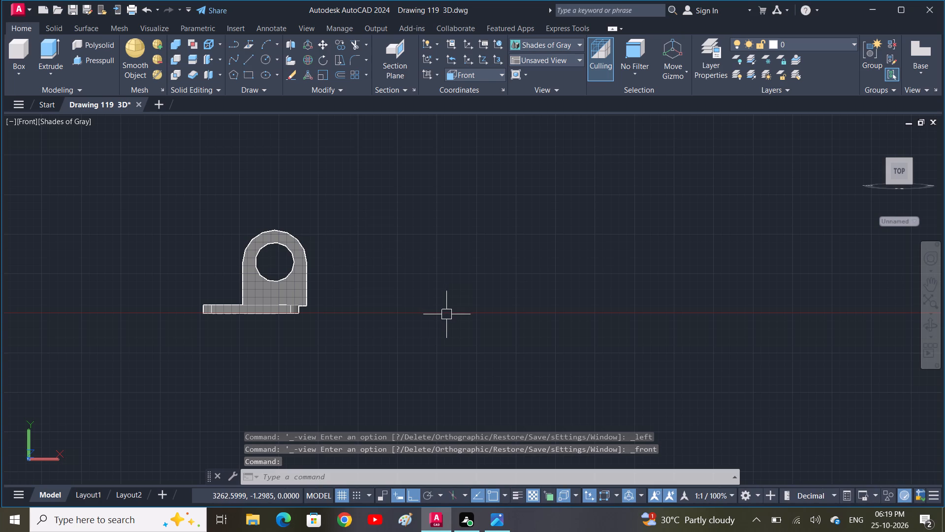
key(space)
drag(487, 318, 492, 321)
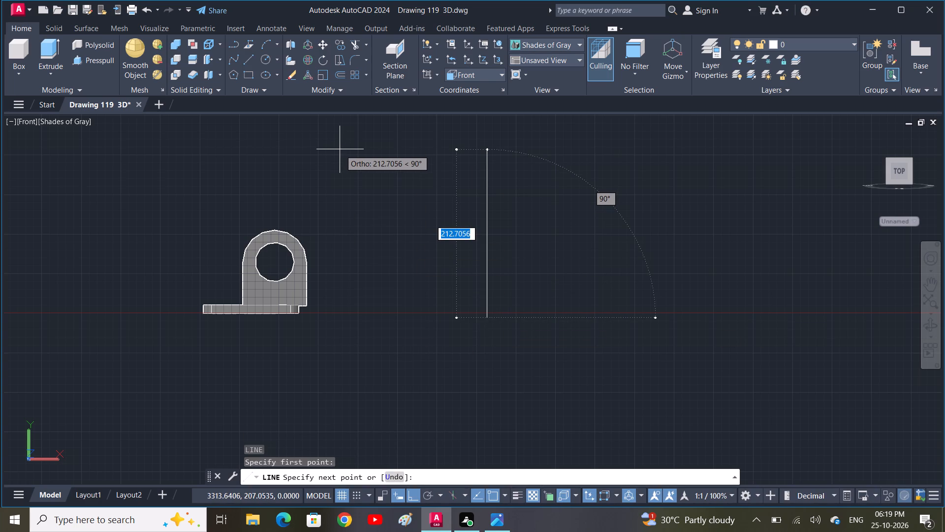
text(45)
key(space)
key(space)
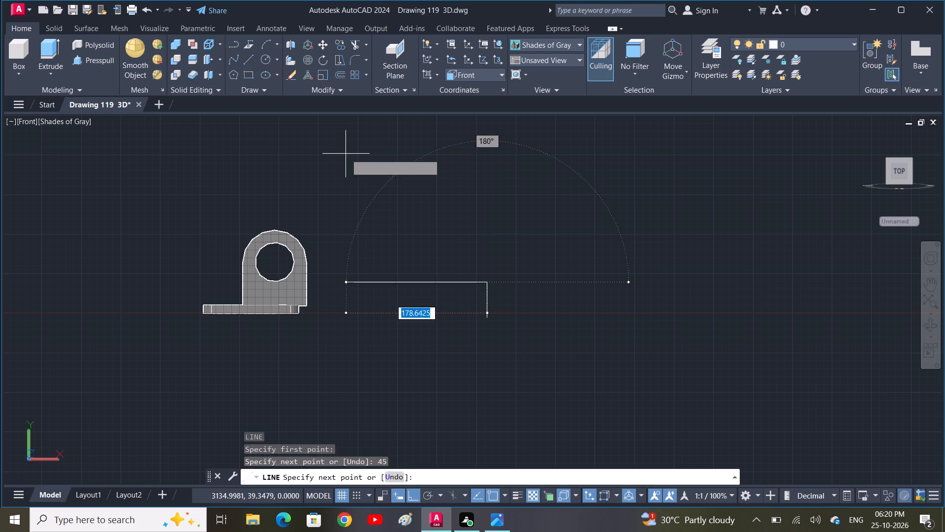
Draw a circle of radius 50 centred on the upper end of the vertical line.
scroll(479, 285, up, 3)
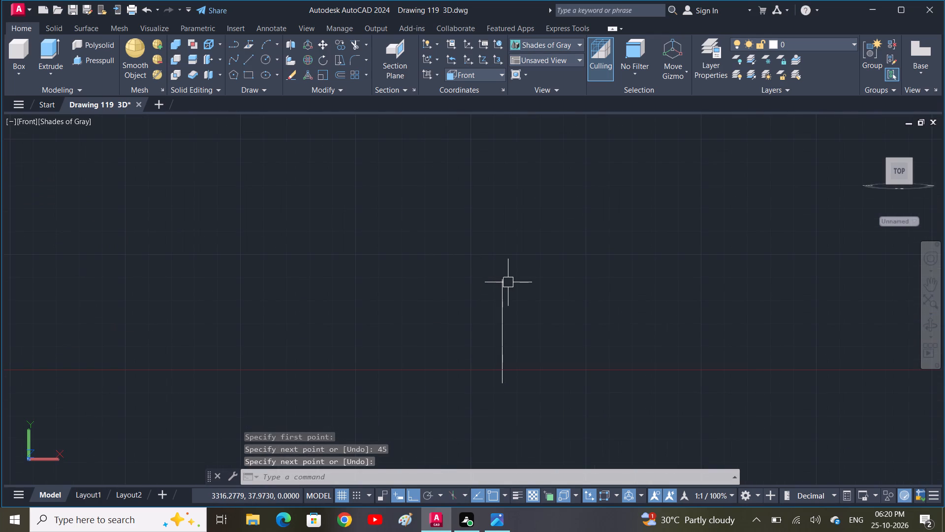
text(C)
key(space)
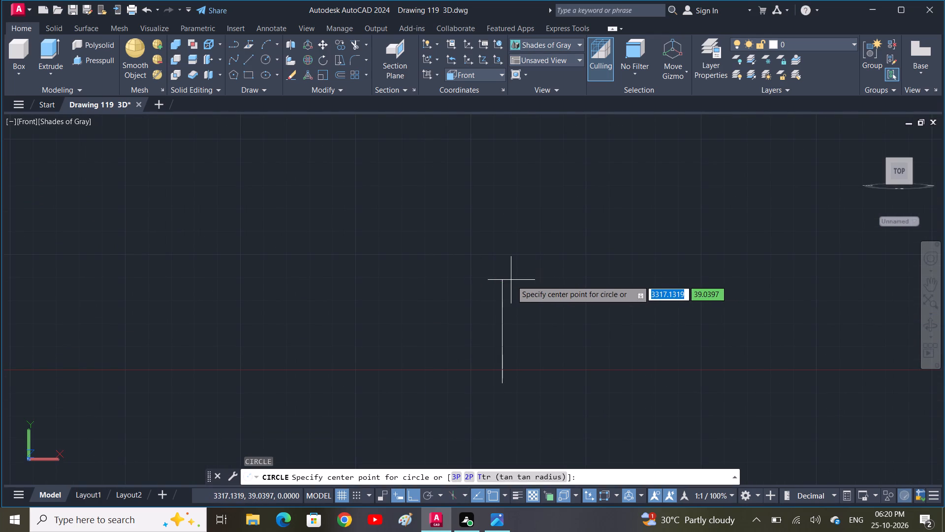
click(503, 282)
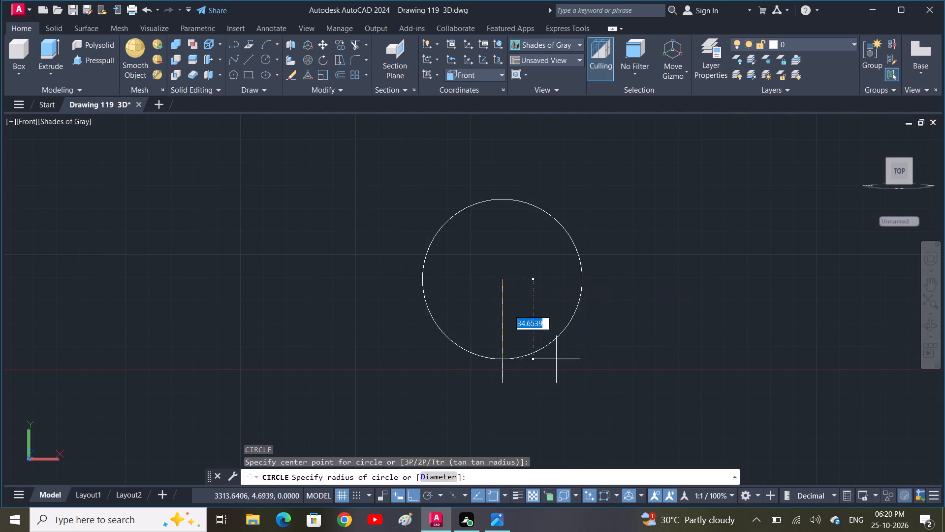
key(5)
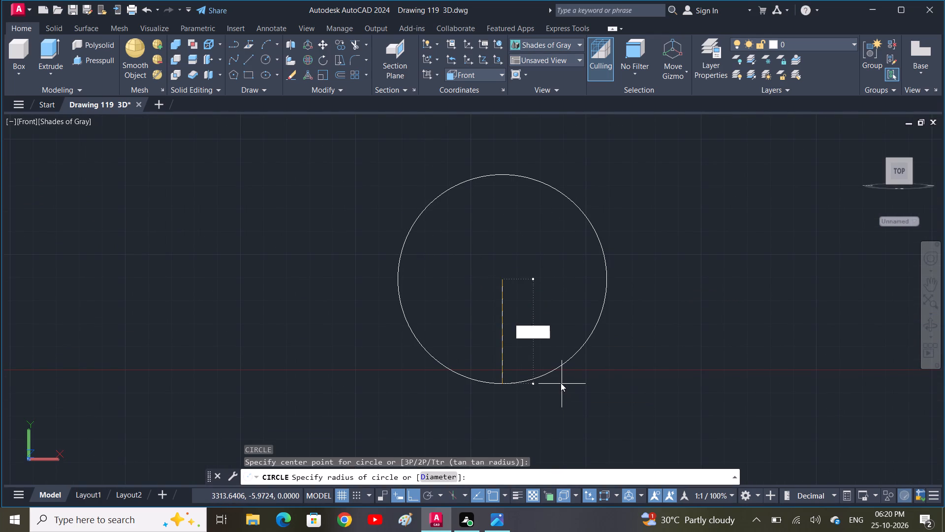
text(0)
key(space)
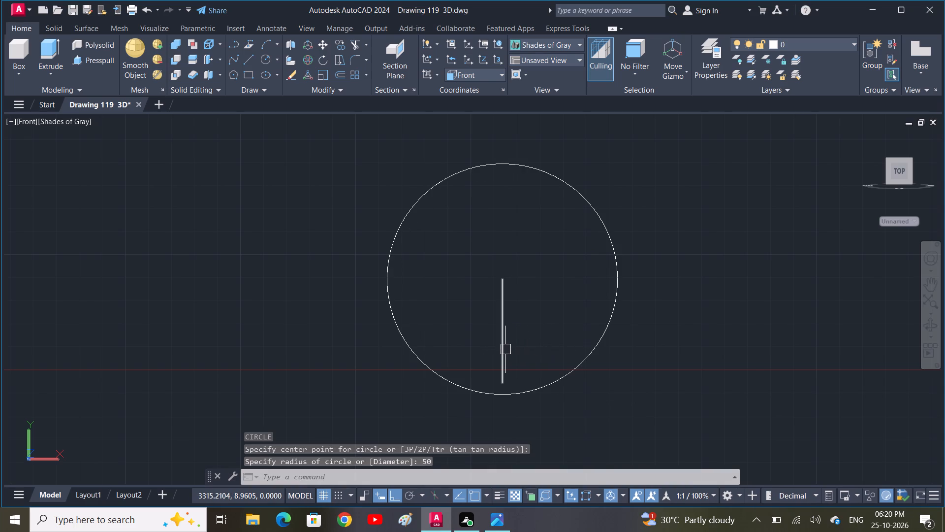
Delete the vertical line inside the circle.
scroll(511, 351, down, 1)
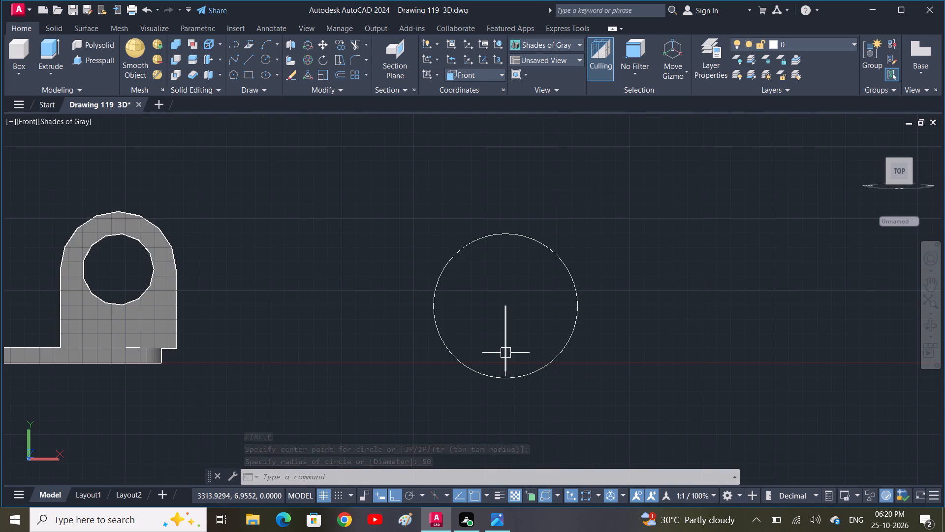
click(506, 353)
key(Delete)
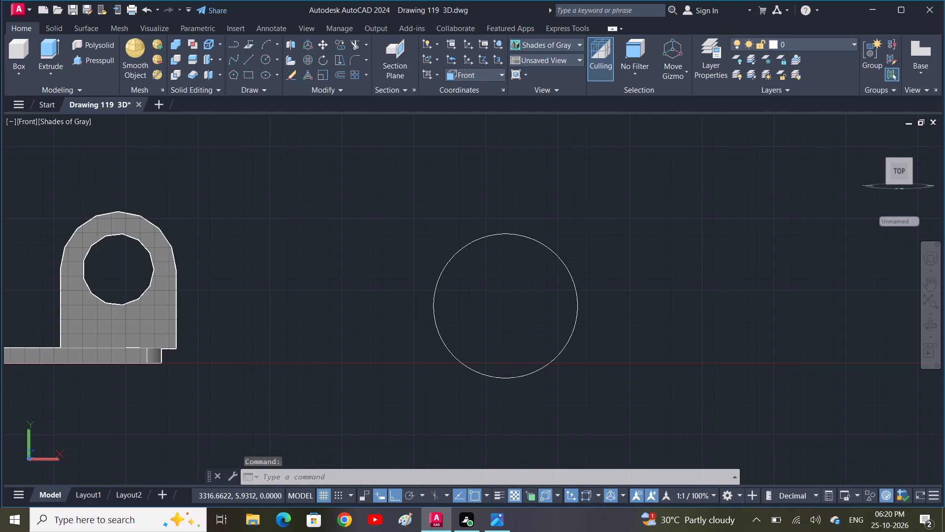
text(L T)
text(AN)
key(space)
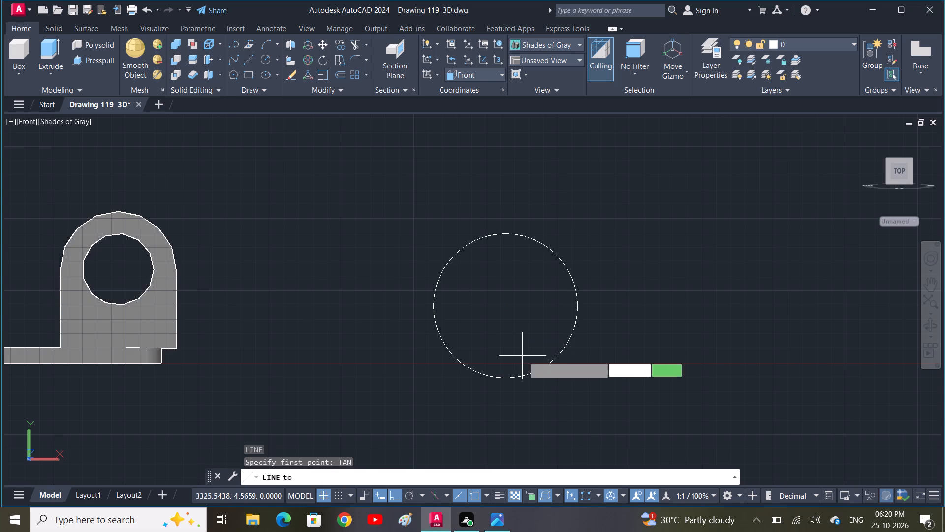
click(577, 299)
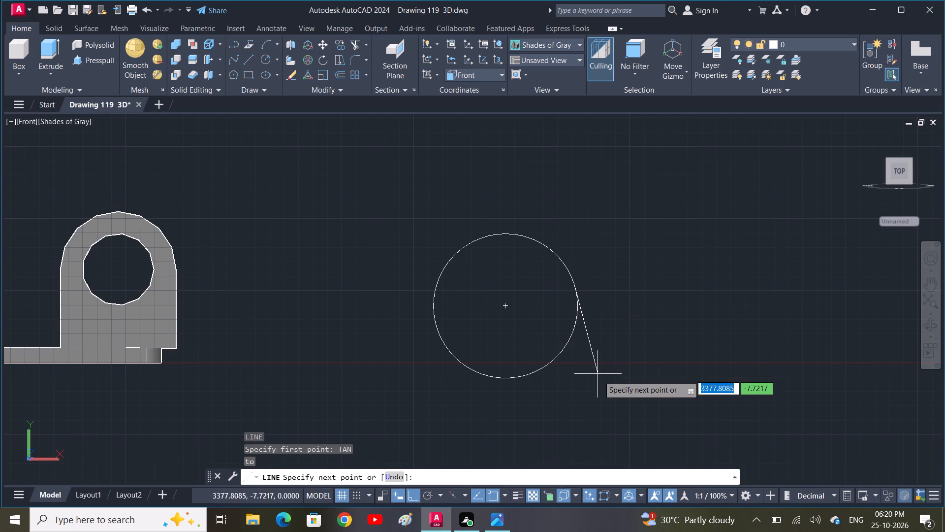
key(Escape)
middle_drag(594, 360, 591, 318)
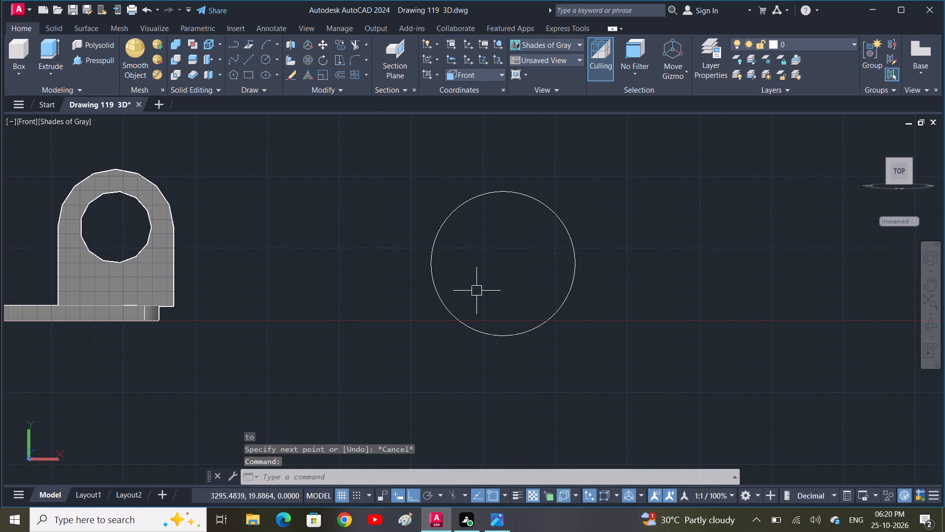
Draw a line from the circle's centre 55 straight down, continuing 60 horizontally to the right.
text(L)
key(space)
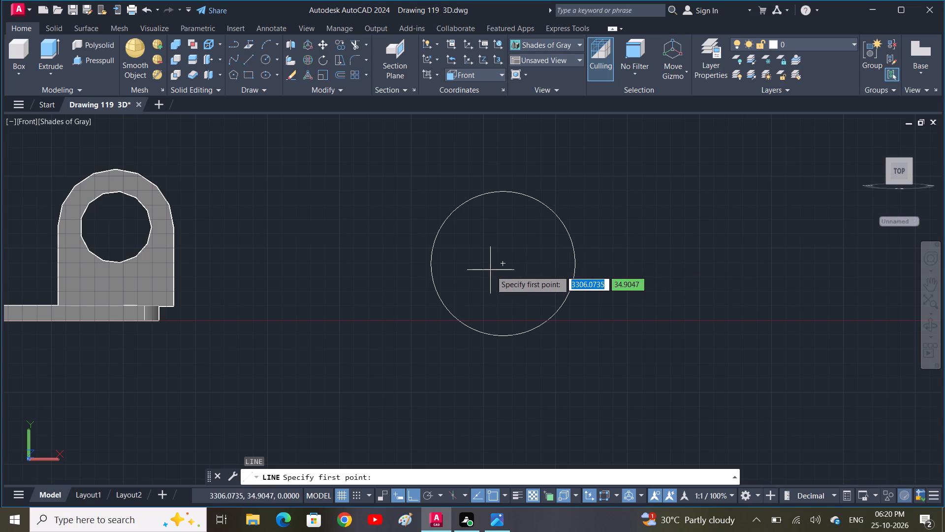
click(504, 265)
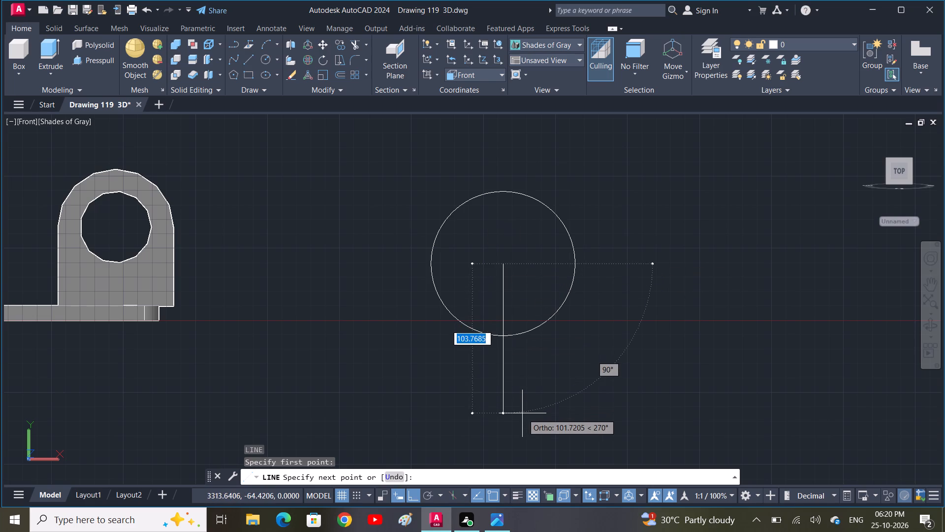
middle_drag(524, 413, 538, 316)
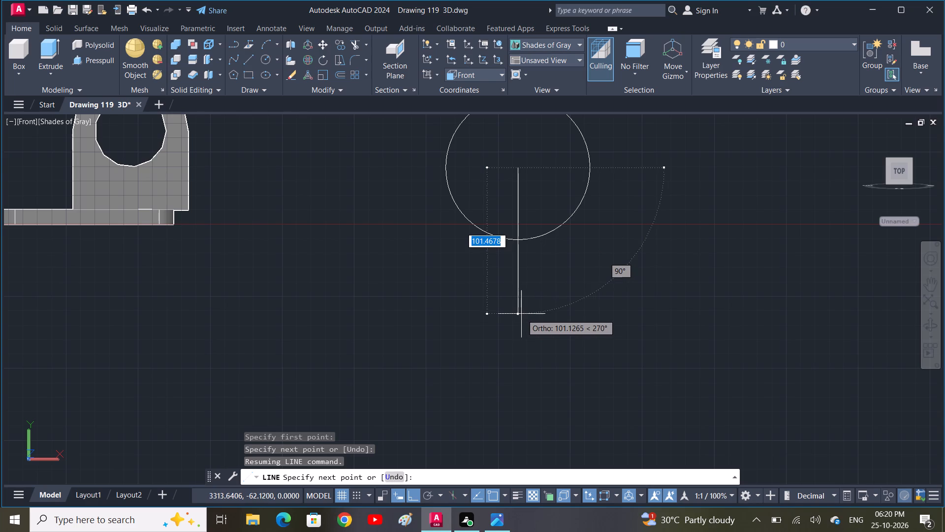
key(5)
text(5)
key(space)
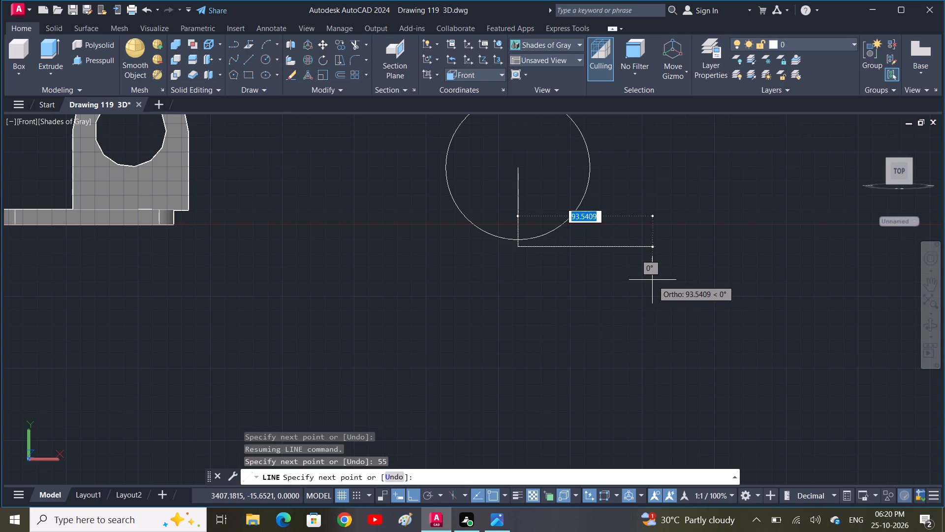
text(60)
key(space)
key(space)
Draw a horizontal line 69 long to the left from the lower end of the vertical line.
key(space)
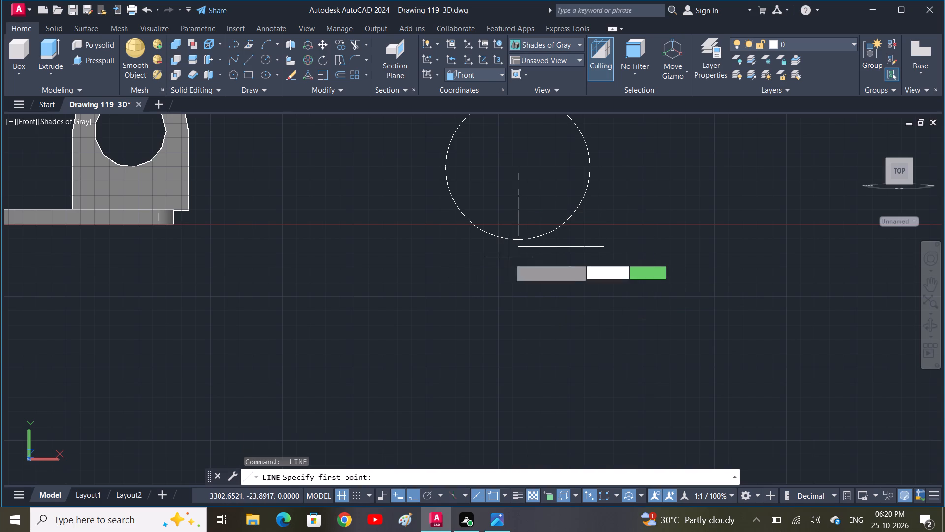
click(520, 249)
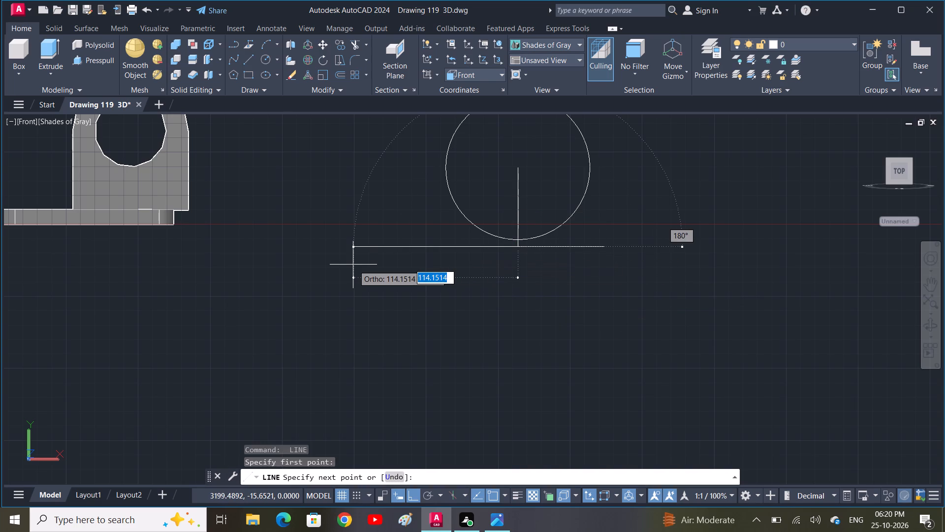
text(69)
key(space)
key(space)
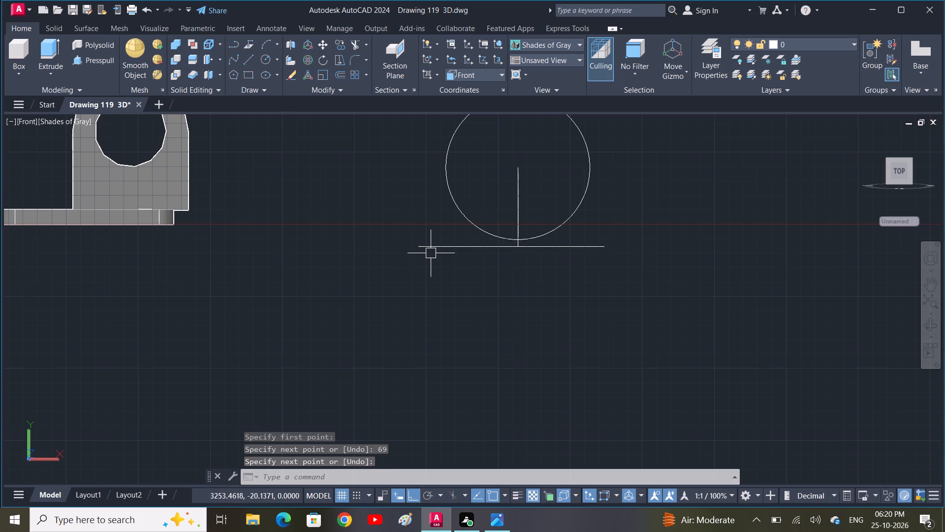
Draw a line tangent to the circle's left side, ending at the left end of the baseline.
key(l)
key(space)
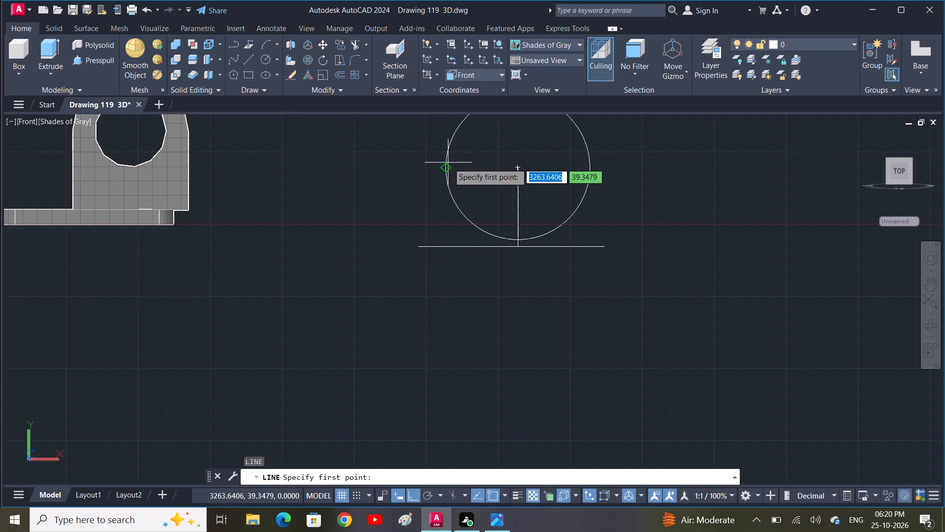
text(TA)
text(NM)
key(space)
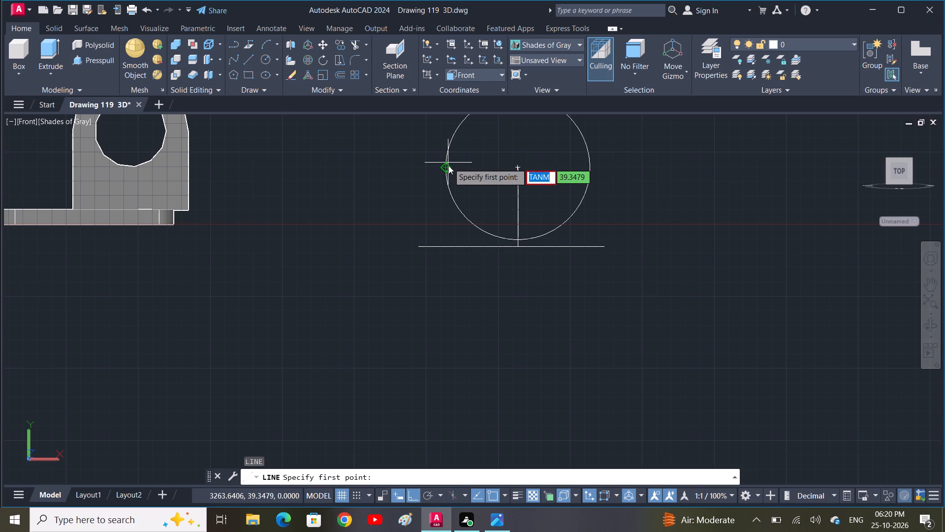
key(BackSpace)
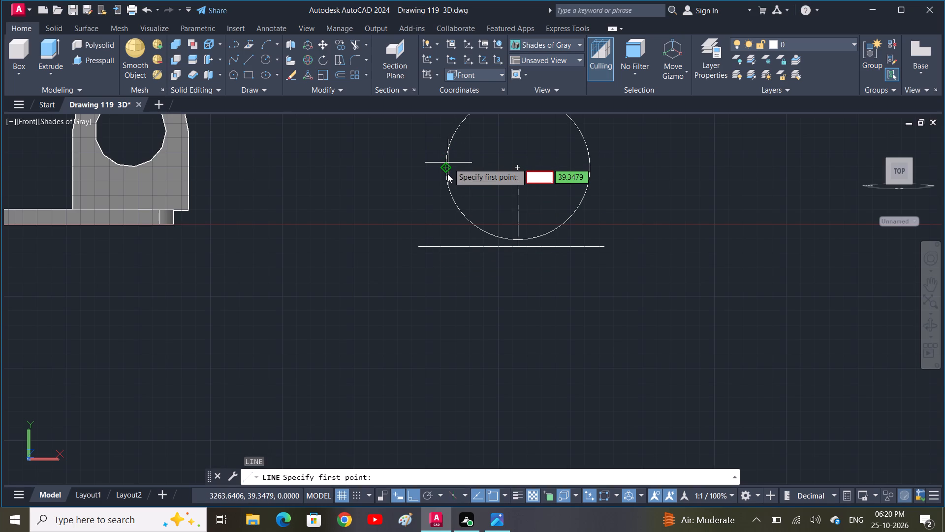
key(t)
text(AN)
key(space)
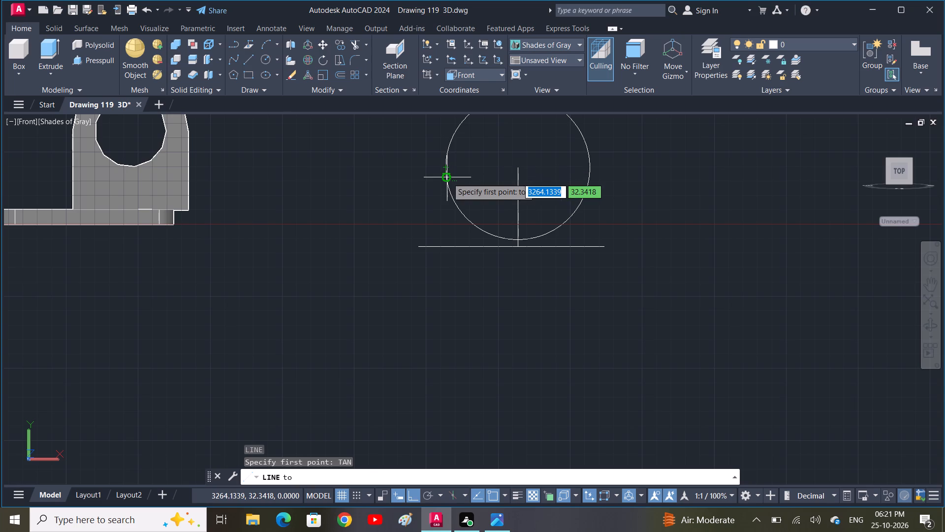
click(450, 176)
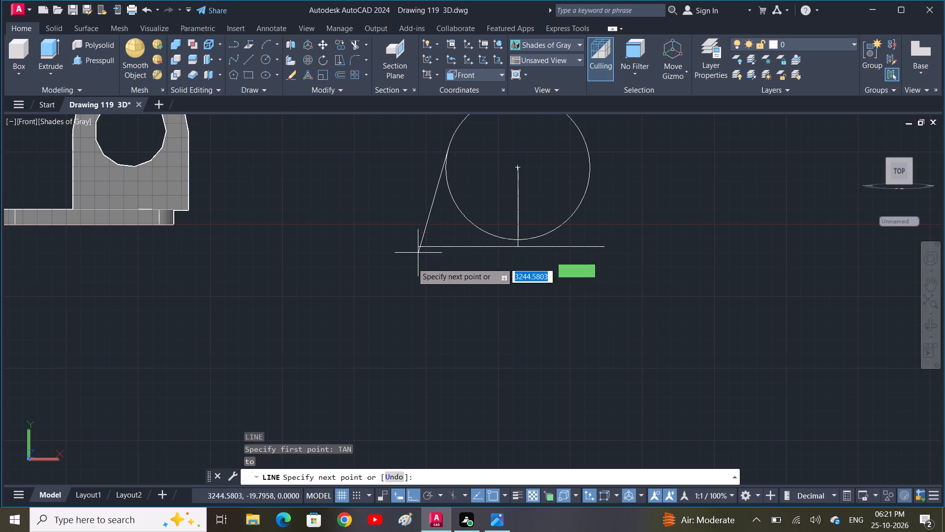
click(422, 246)
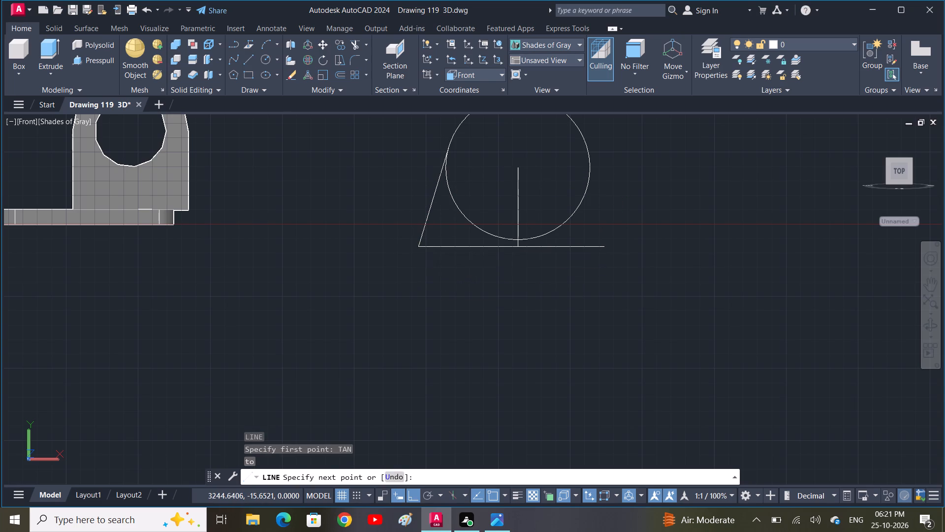
key(space)
Draw a line from the circle's right side, using the tangent snap, to the right end of the baseline.
key(space)
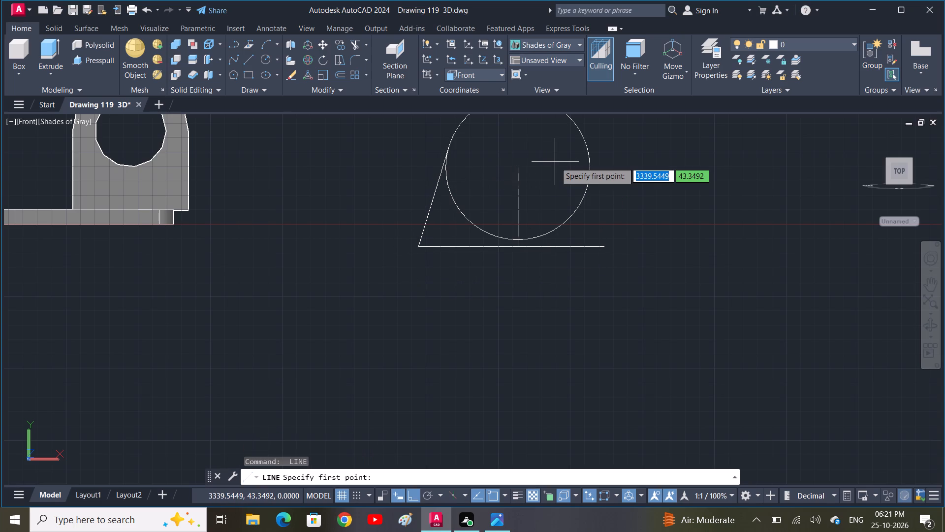
key(t)
key(a)
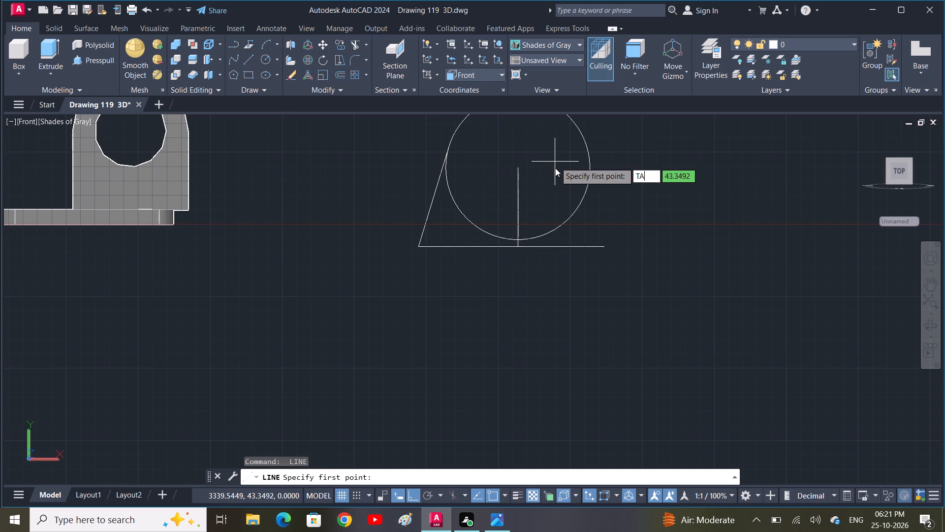
text(N)
key(space)
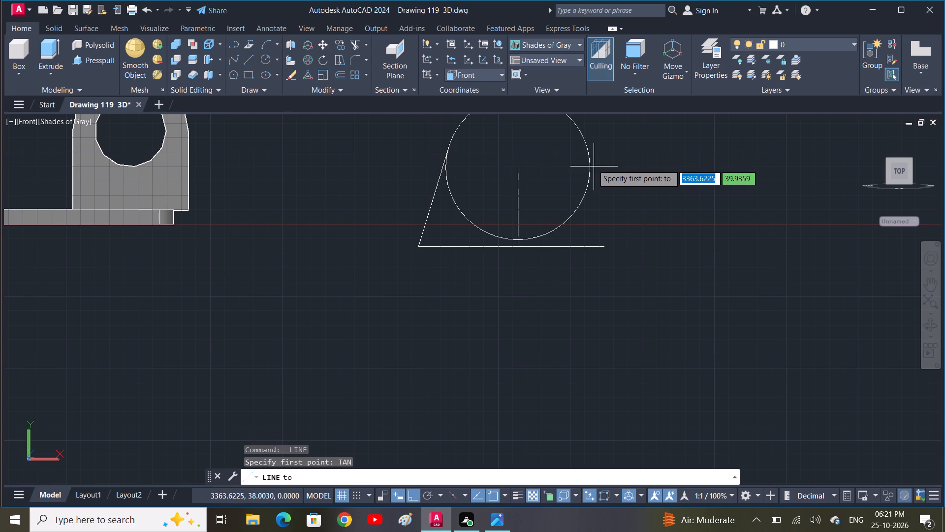
click(589, 157)
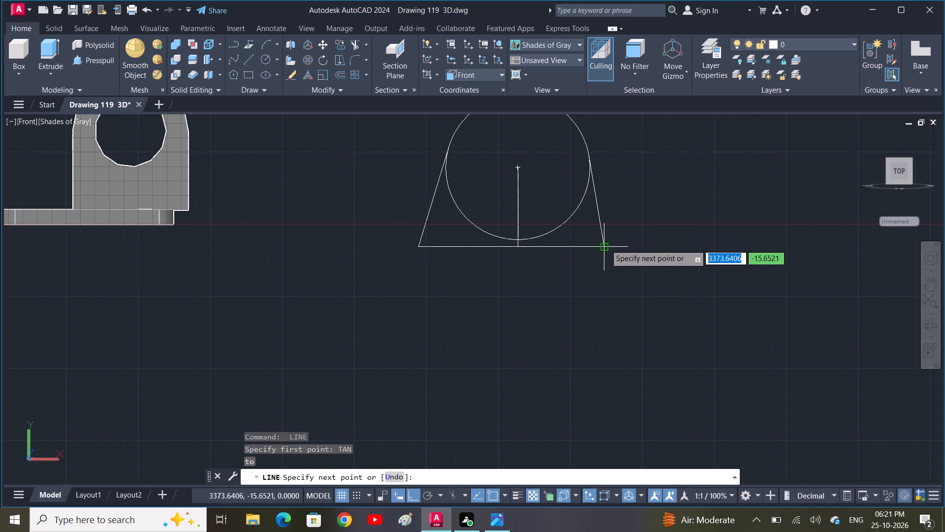
click(605, 244)
key(space)
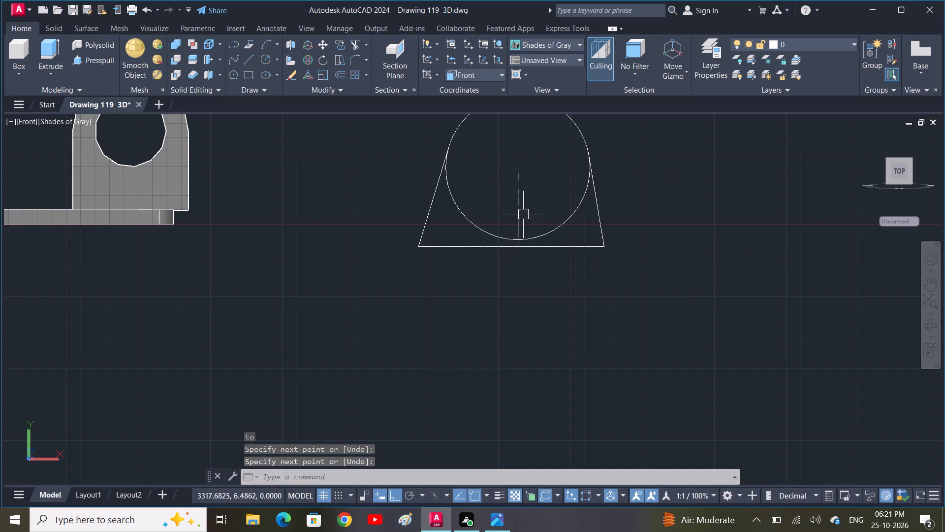
Delete the vertical construction line between the circle's centre and the baseline.
click(519, 214)
key(Delete)
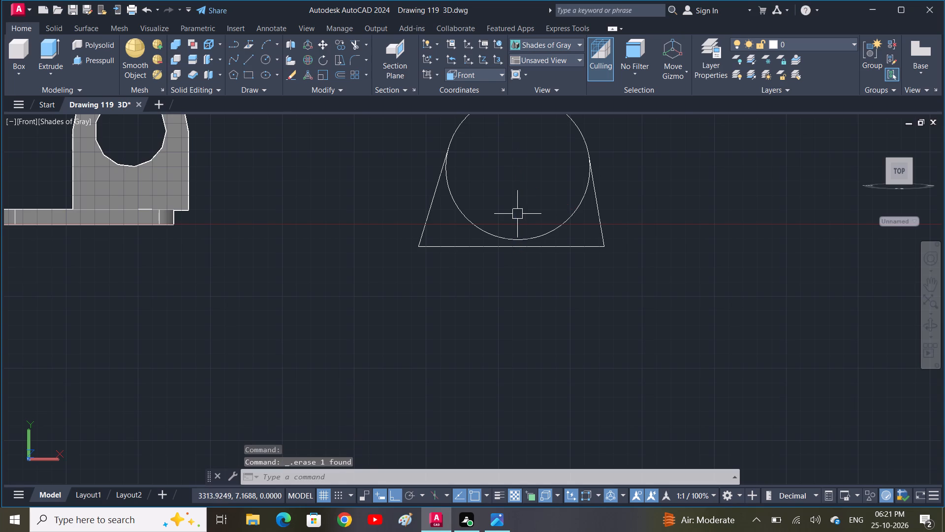
Move the upright plate with the hole about 41 to the left along the base plate's top edge.
scroll(515, 238, down, 1)
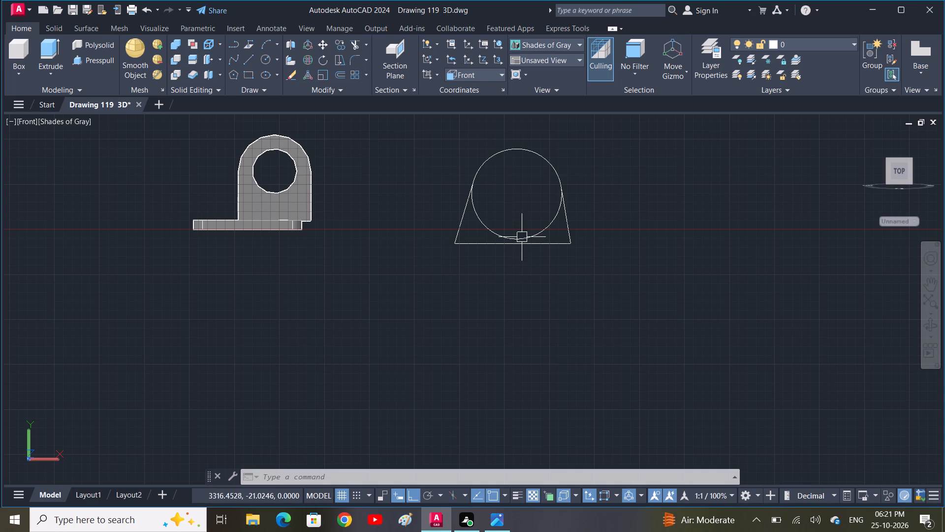
click(298, 199)
key(m)
key(space)
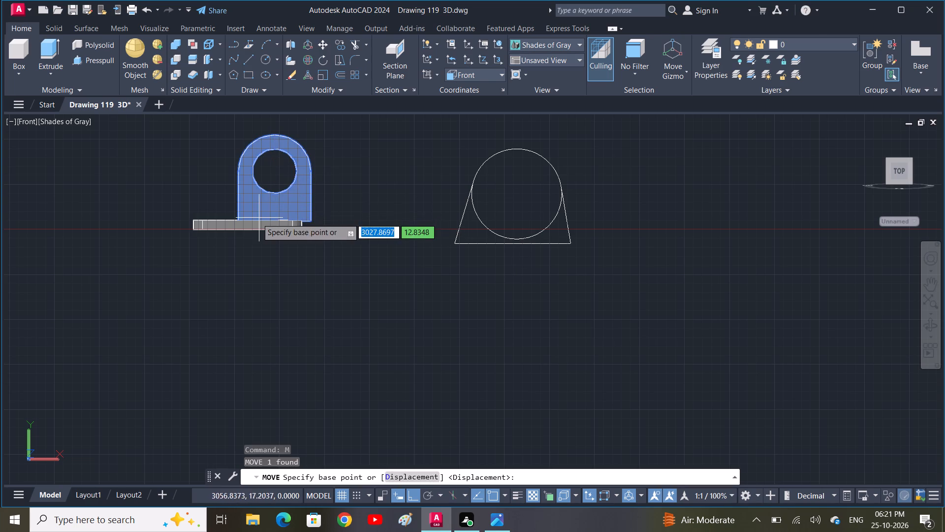
scroll(270, 220, up, 3)
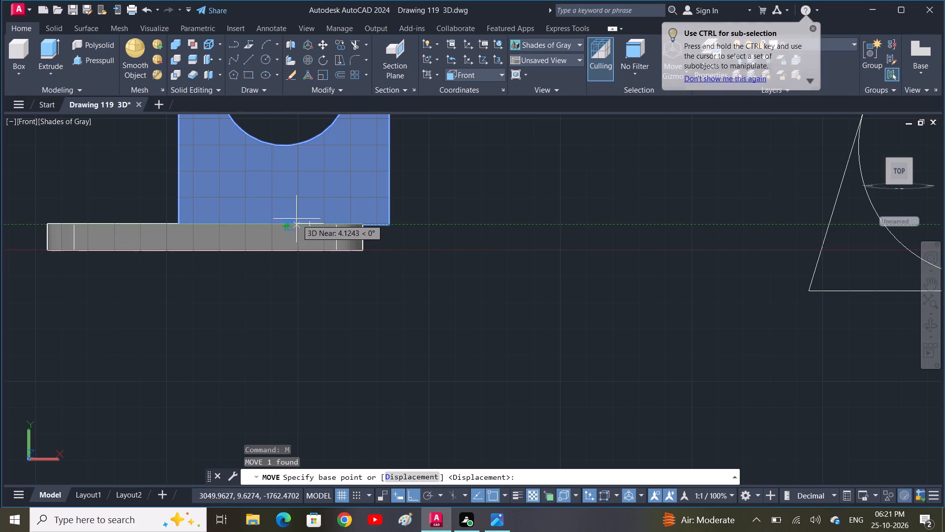
click(289, 224)
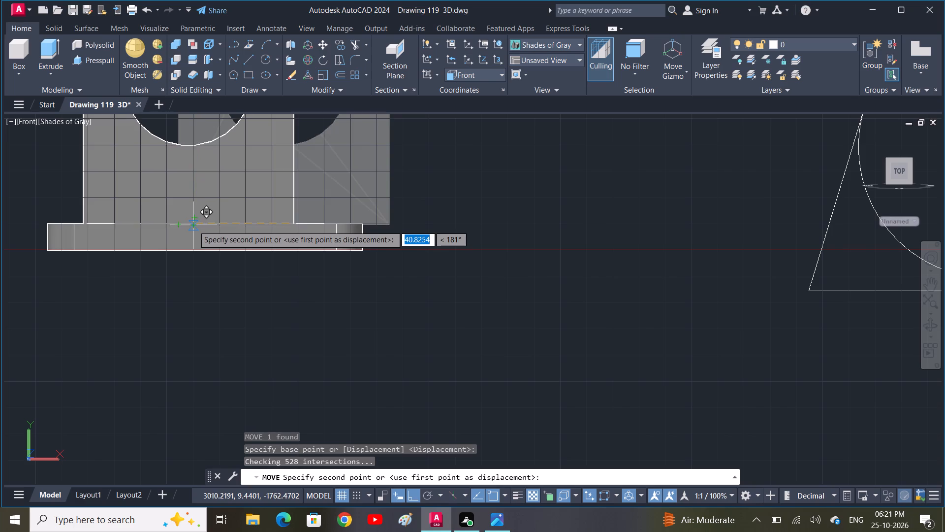
click(193, 224)
scroll(276, 203, down, 1)
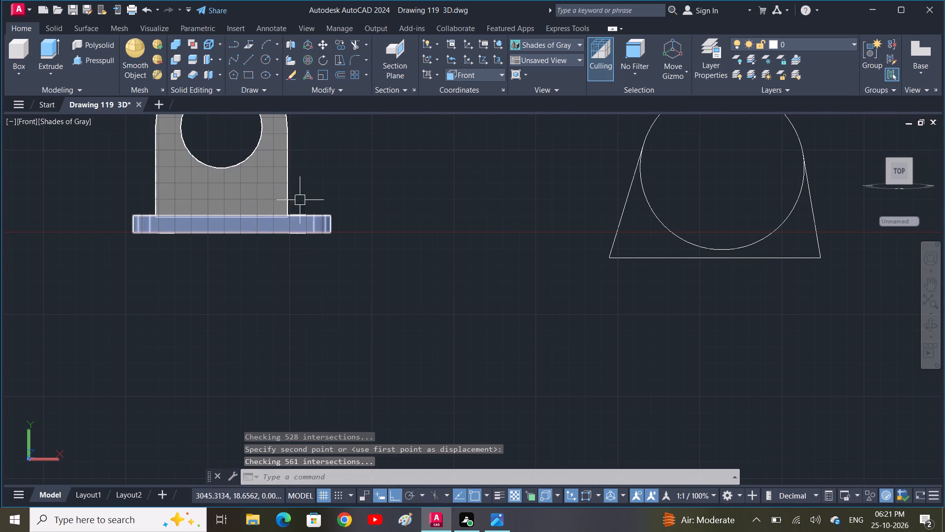
scroll(339, 200, down, 1)
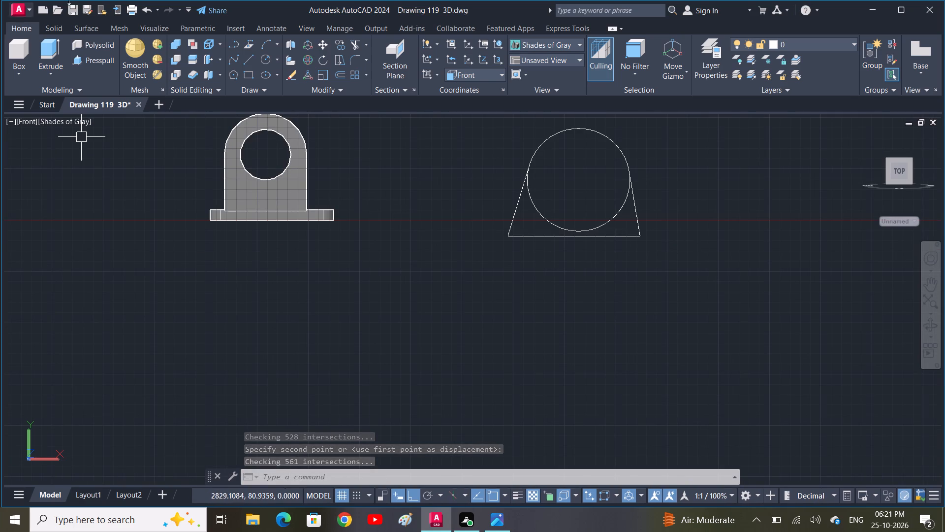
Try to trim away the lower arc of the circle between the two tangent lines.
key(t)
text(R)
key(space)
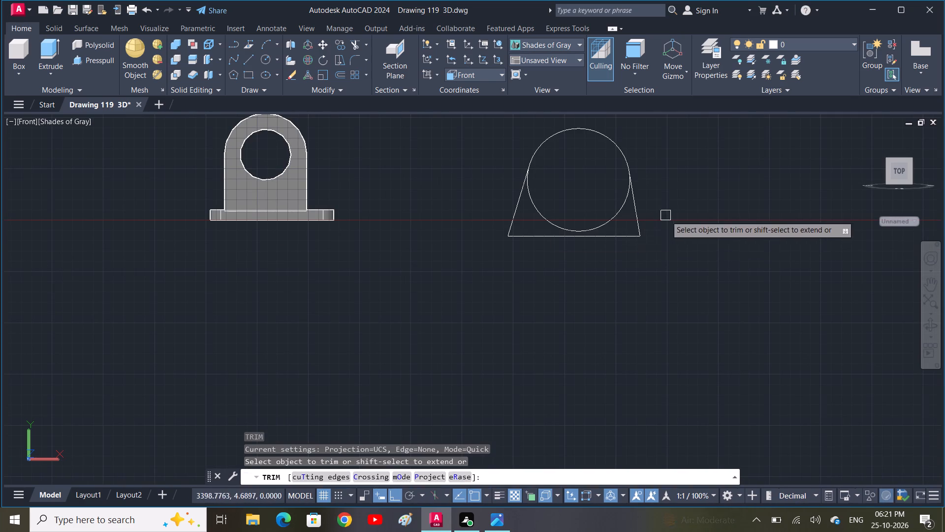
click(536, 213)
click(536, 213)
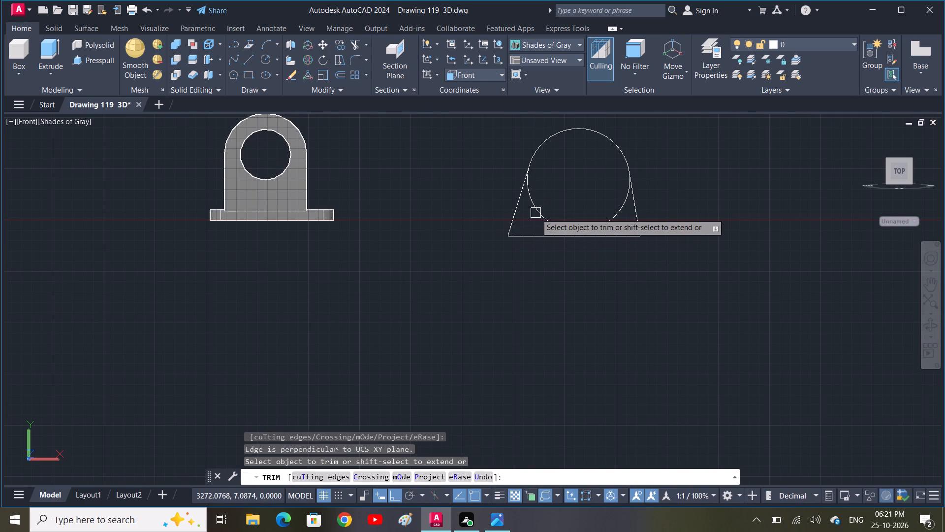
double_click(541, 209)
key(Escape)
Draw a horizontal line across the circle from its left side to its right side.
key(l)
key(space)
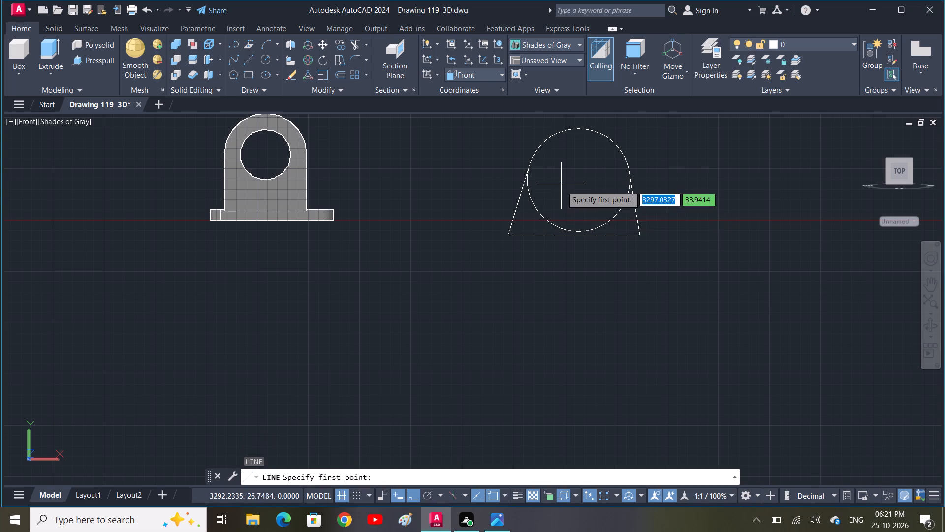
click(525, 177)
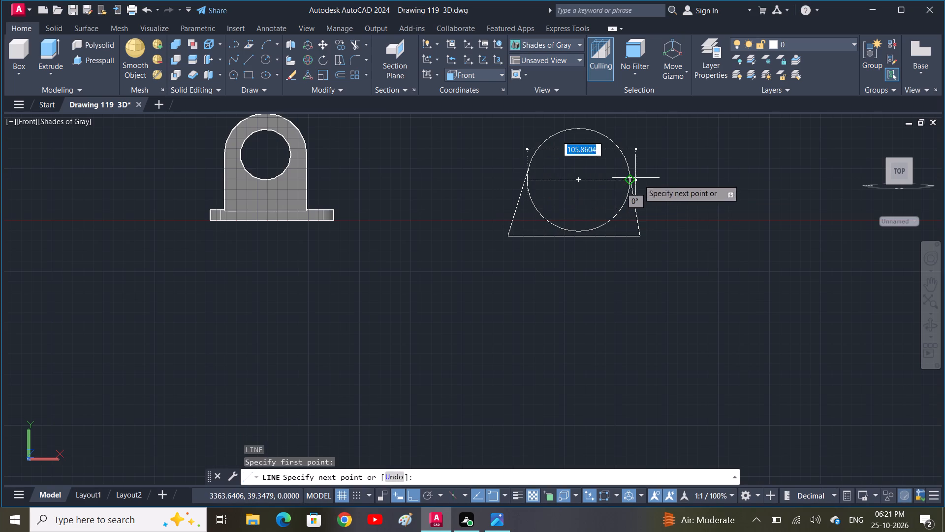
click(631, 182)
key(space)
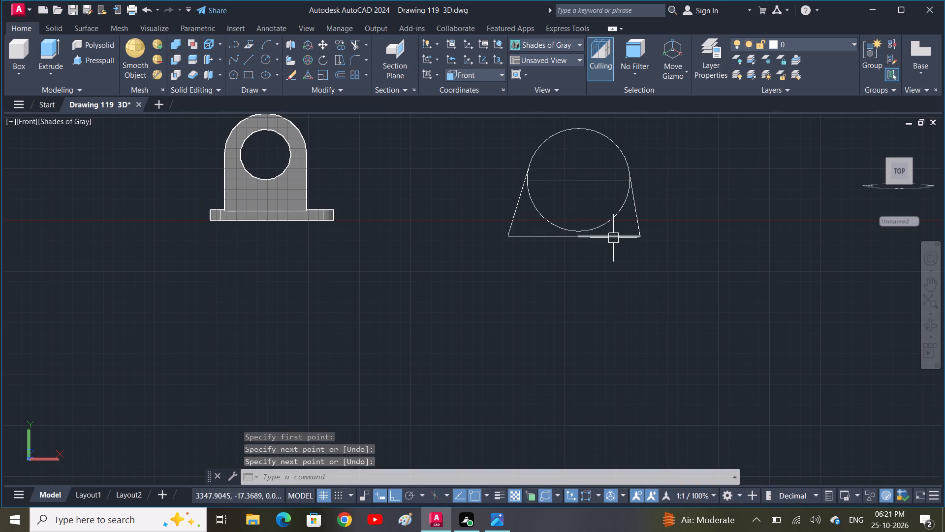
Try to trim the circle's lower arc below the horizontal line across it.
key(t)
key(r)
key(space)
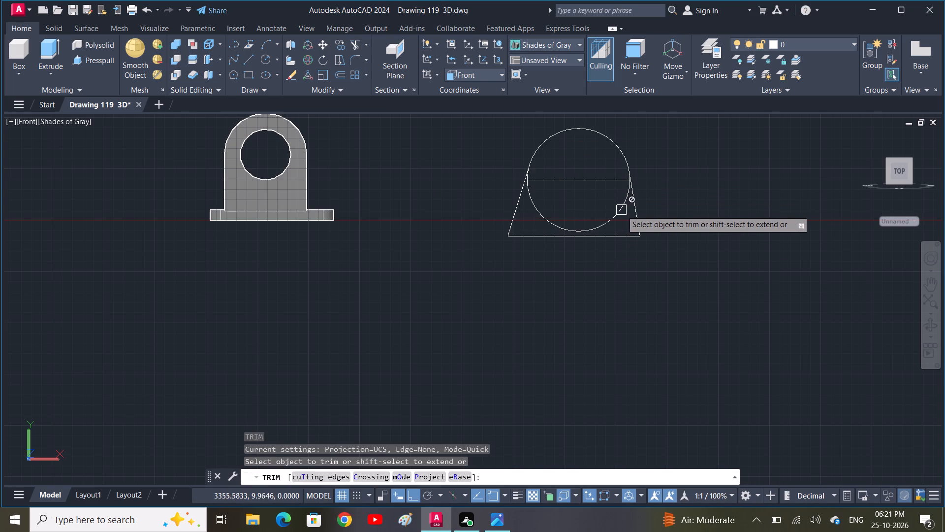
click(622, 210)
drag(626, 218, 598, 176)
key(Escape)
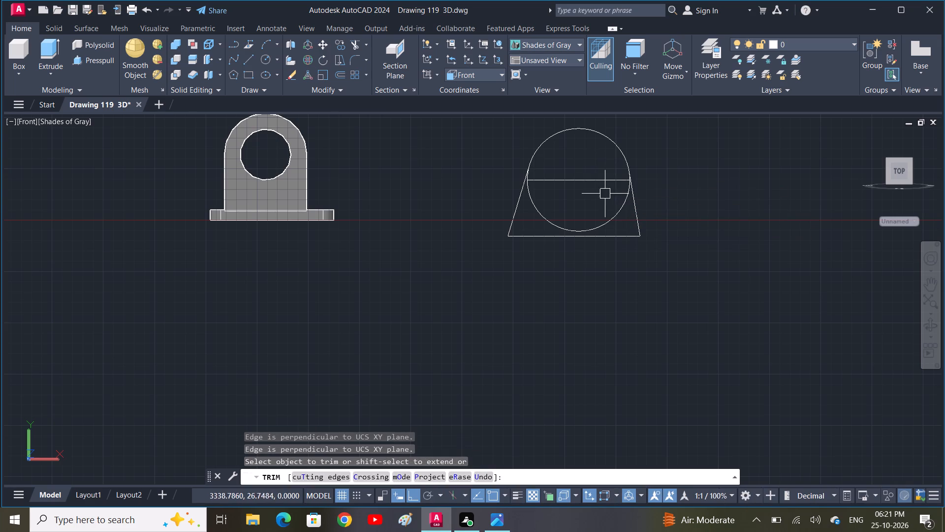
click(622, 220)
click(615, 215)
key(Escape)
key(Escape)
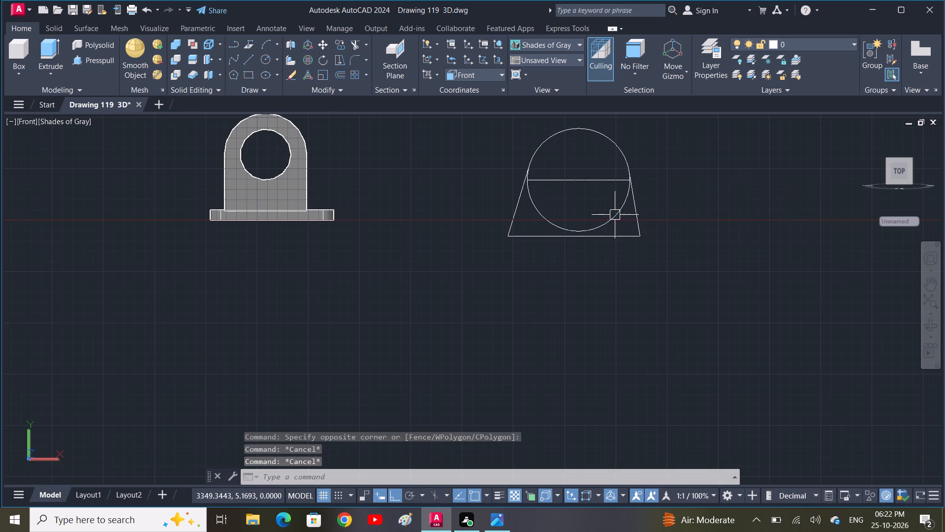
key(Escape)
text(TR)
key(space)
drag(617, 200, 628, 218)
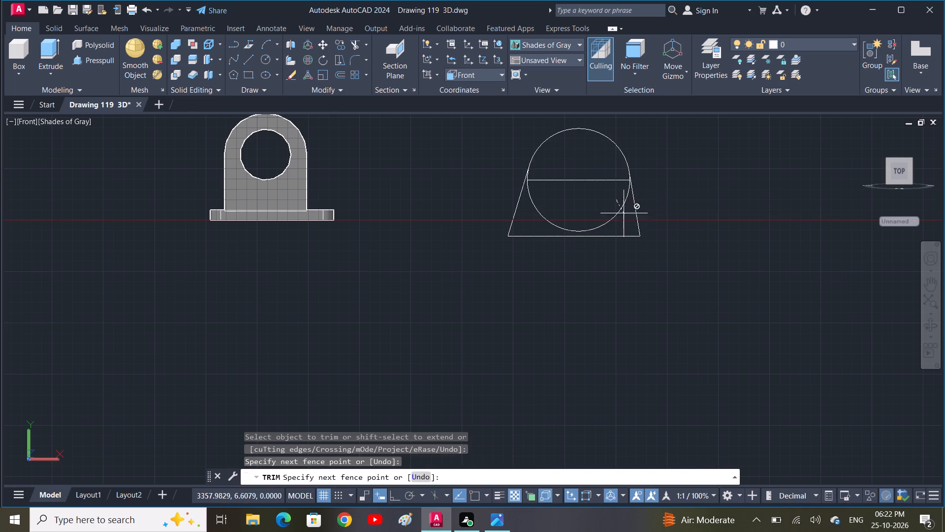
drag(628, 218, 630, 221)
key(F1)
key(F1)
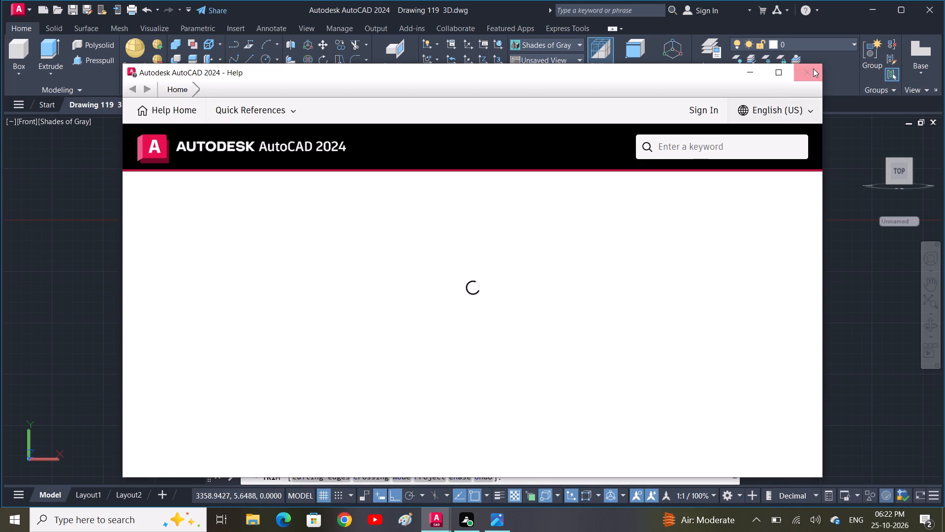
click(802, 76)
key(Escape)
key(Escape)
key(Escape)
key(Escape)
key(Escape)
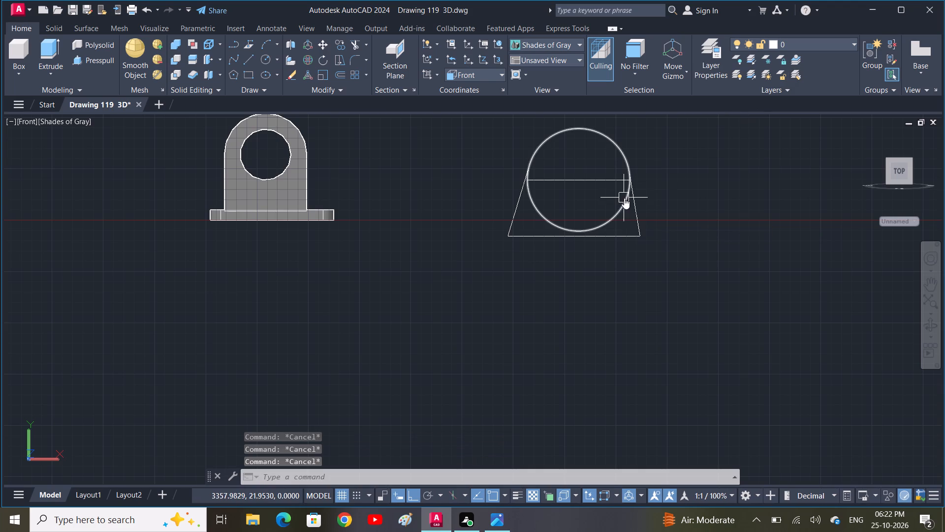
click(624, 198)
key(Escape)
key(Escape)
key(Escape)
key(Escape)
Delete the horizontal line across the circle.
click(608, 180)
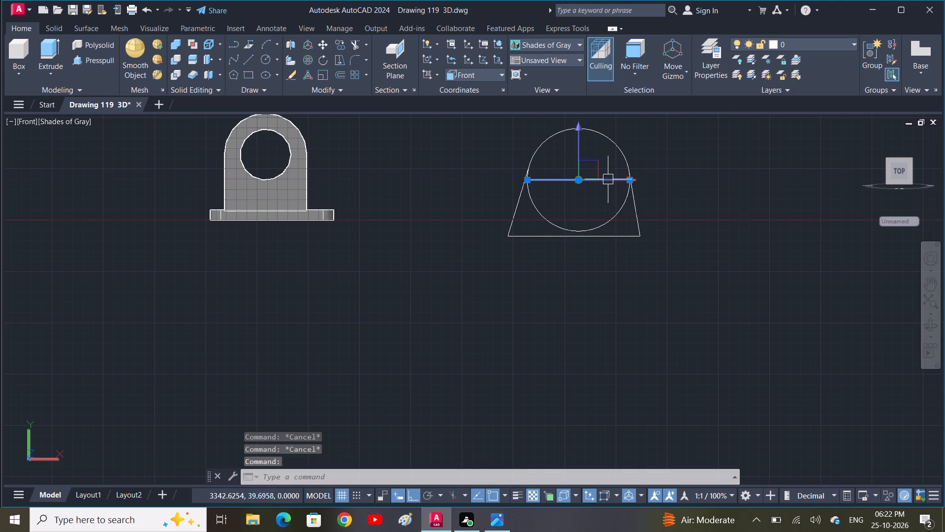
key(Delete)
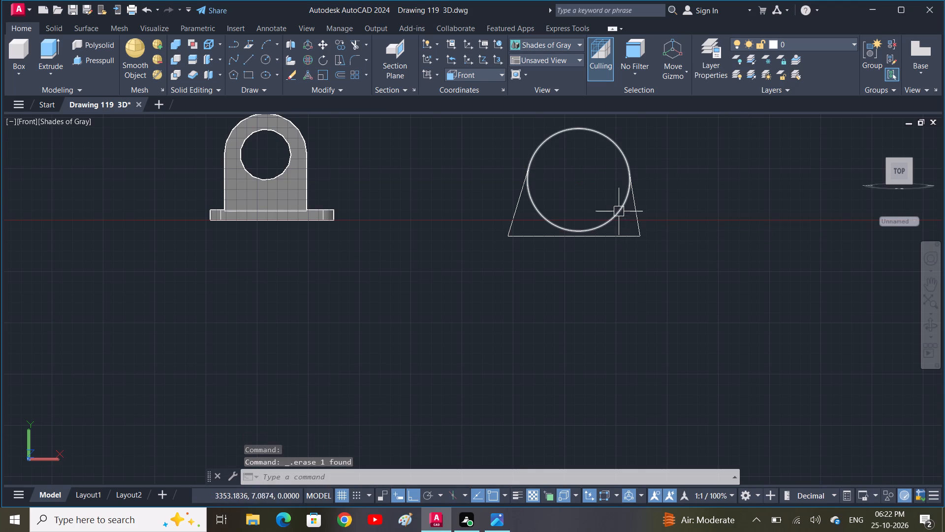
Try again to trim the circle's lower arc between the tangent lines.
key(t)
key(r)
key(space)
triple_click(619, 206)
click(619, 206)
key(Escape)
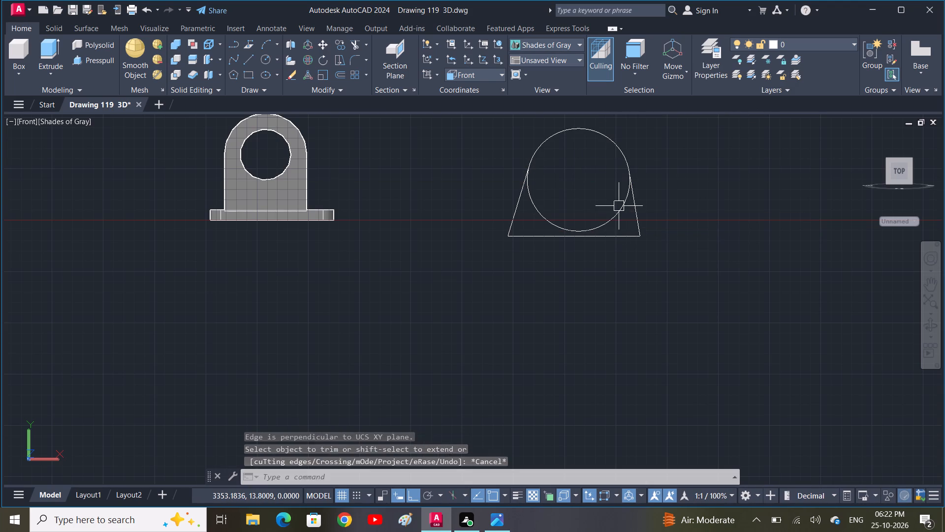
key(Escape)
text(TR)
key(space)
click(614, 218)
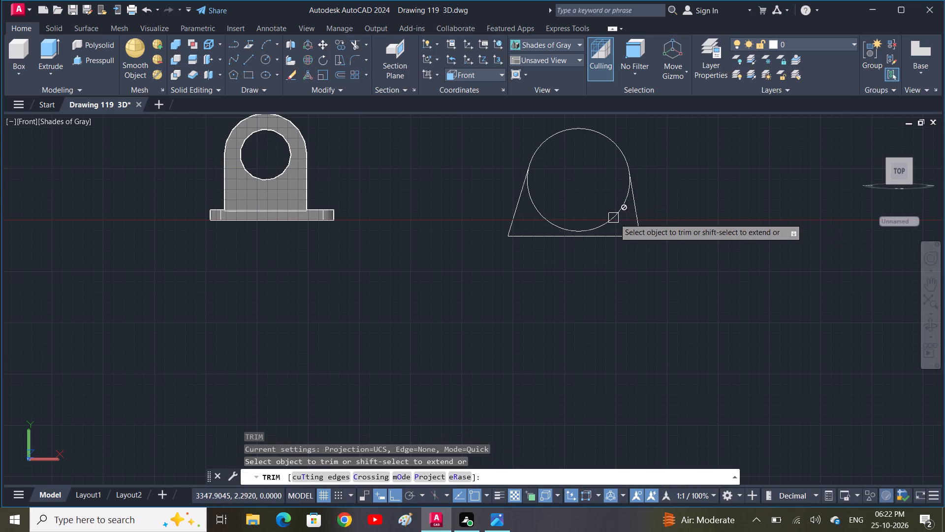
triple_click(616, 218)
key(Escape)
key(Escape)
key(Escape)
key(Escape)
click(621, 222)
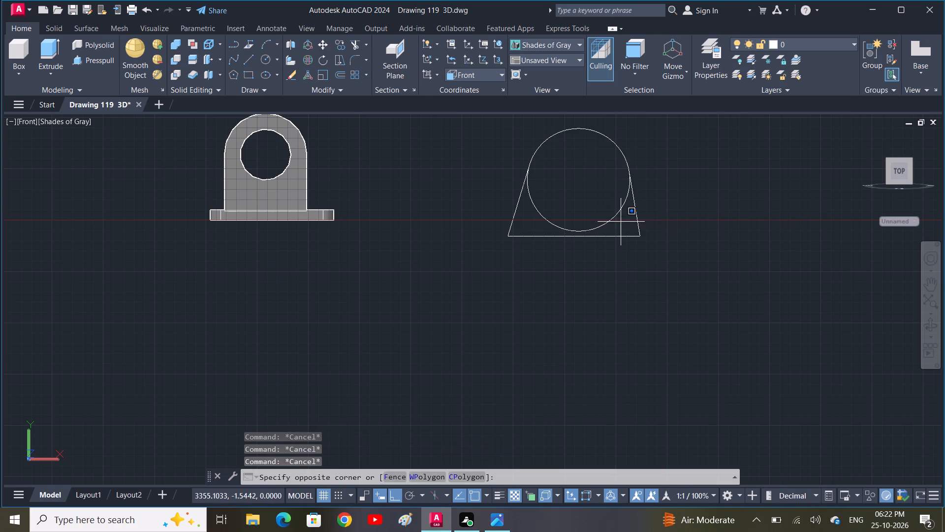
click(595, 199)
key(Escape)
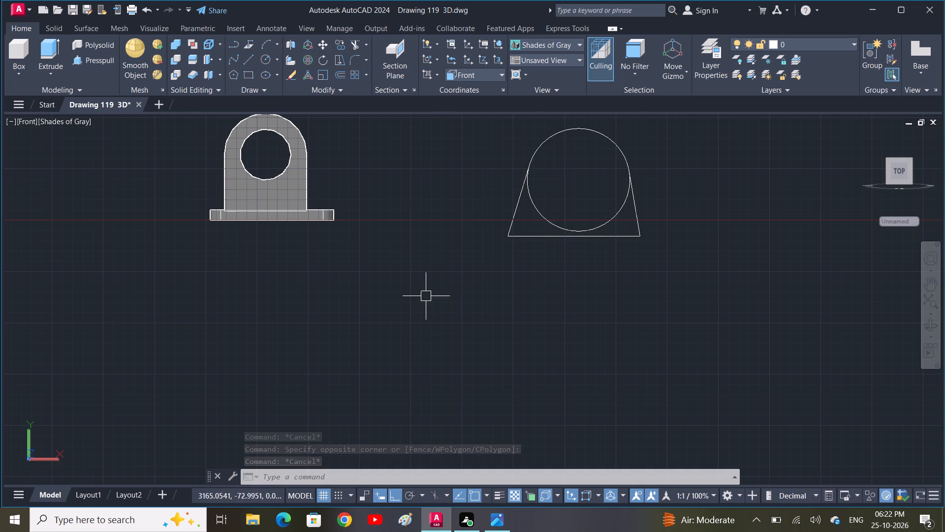
Check the depth in the reference drawing and Presspull the area between the circle, tangent lines and baseline by 30 in the -Z direction.
shift+middle_drag(427, 301, 440, 313)
middle_drag(533, 324, 463, 237)
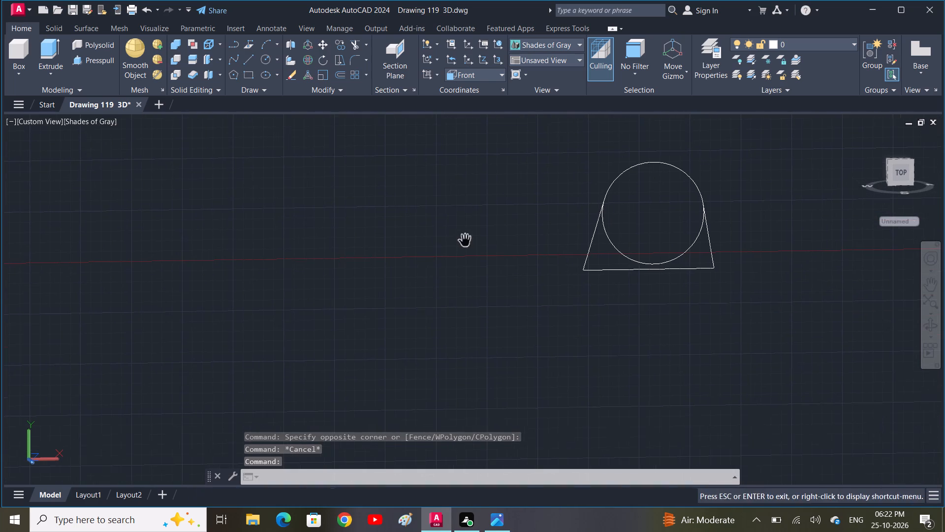
click(99, 63)
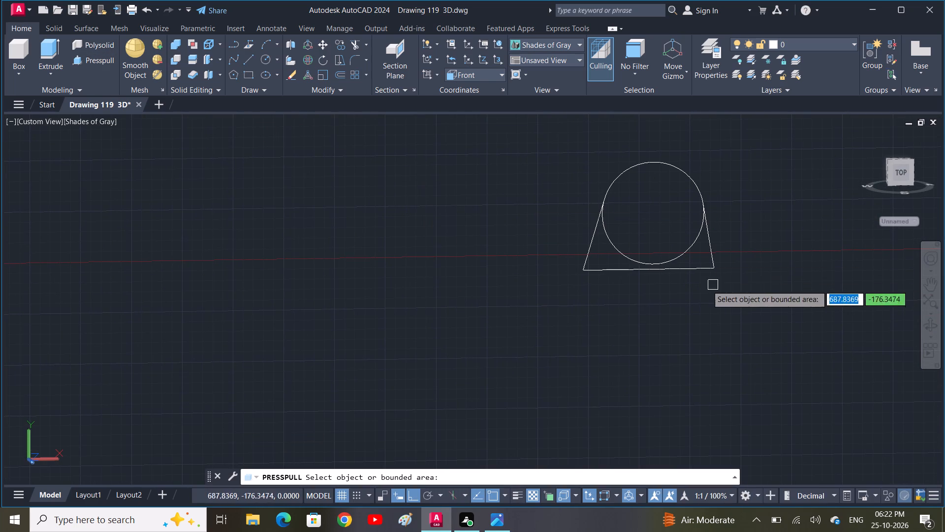
click(607, 255)
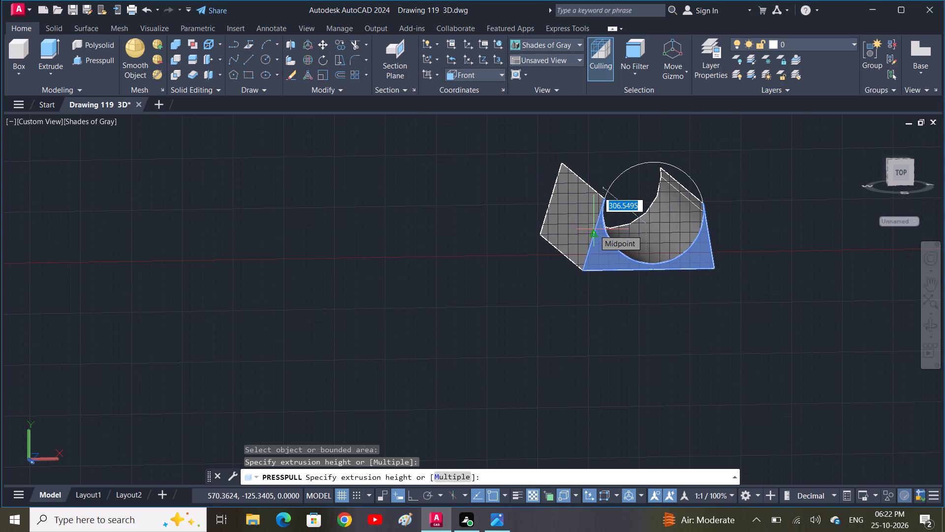
click(503, 517)
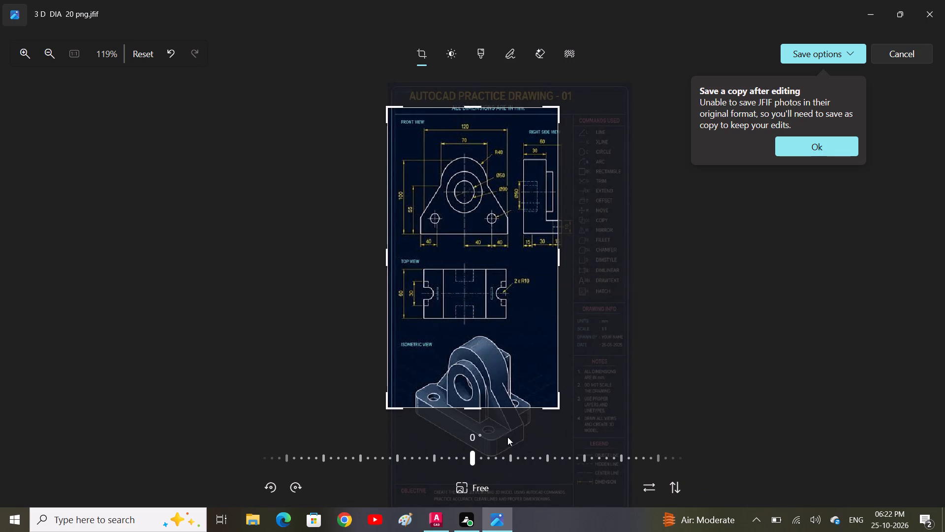
click(444, 519)
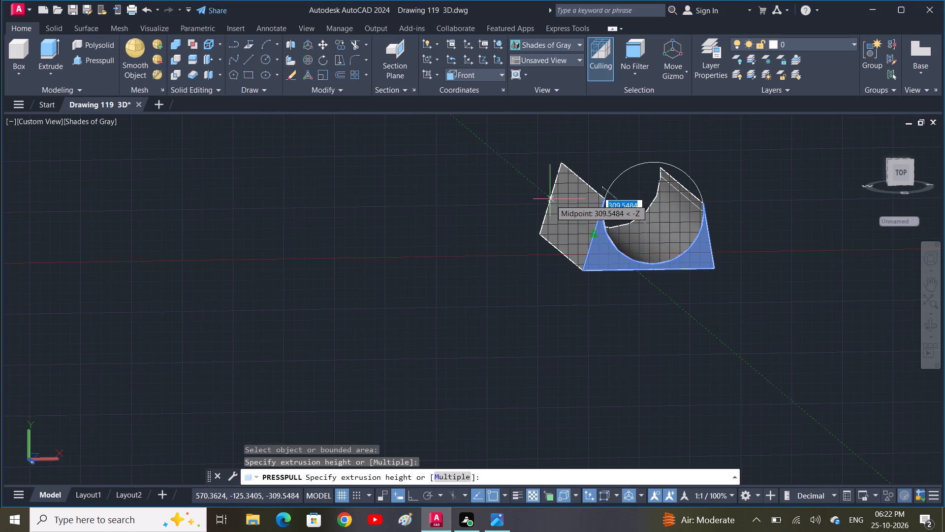
key(3)
key(0)
key(space)
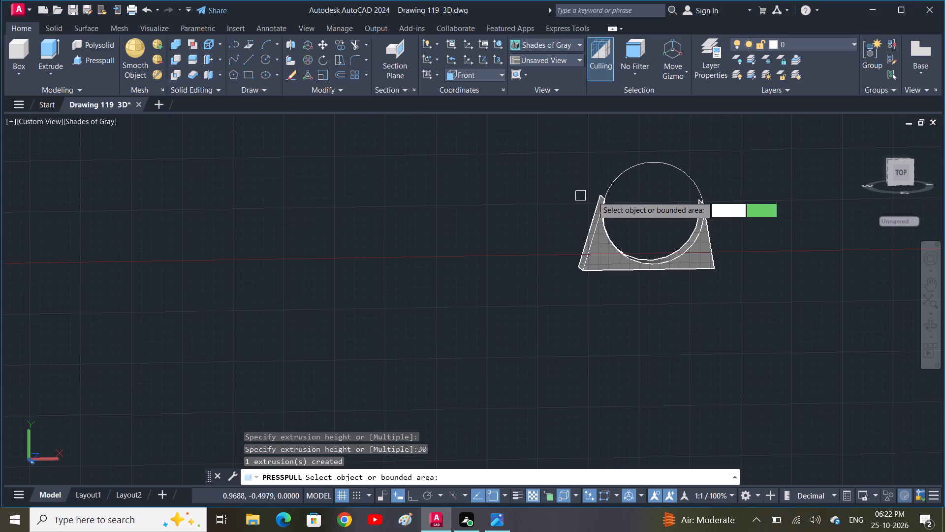
Presspull the circle's area by 30 in the same direction as the tangent-sided block.
click(670, 215)
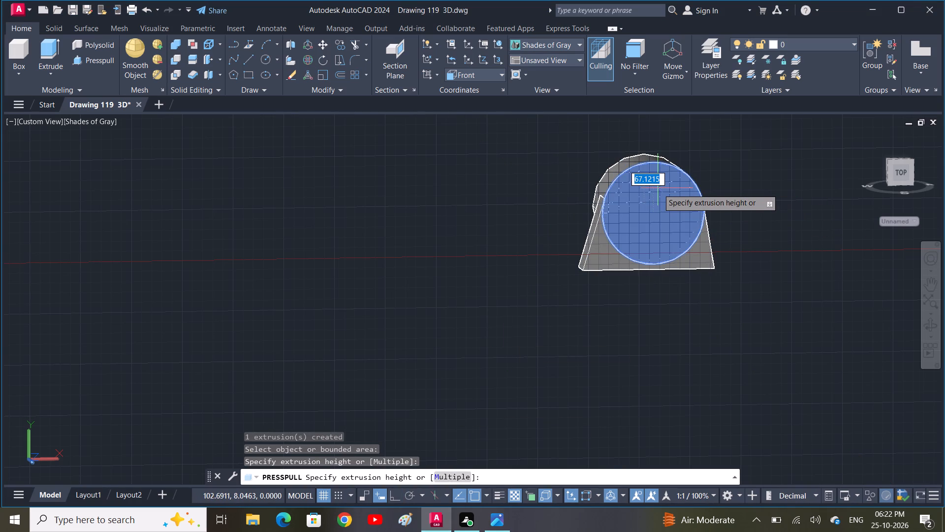
key(3)
key(0)
key(space)
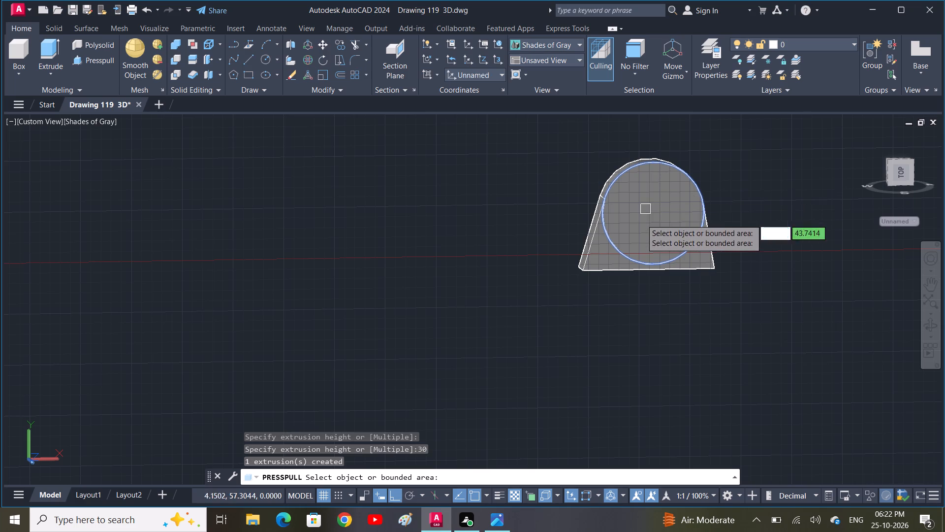
key(Escape)
Union the tangent-sided block and the extruded disc into one solid.
click(600, 272)
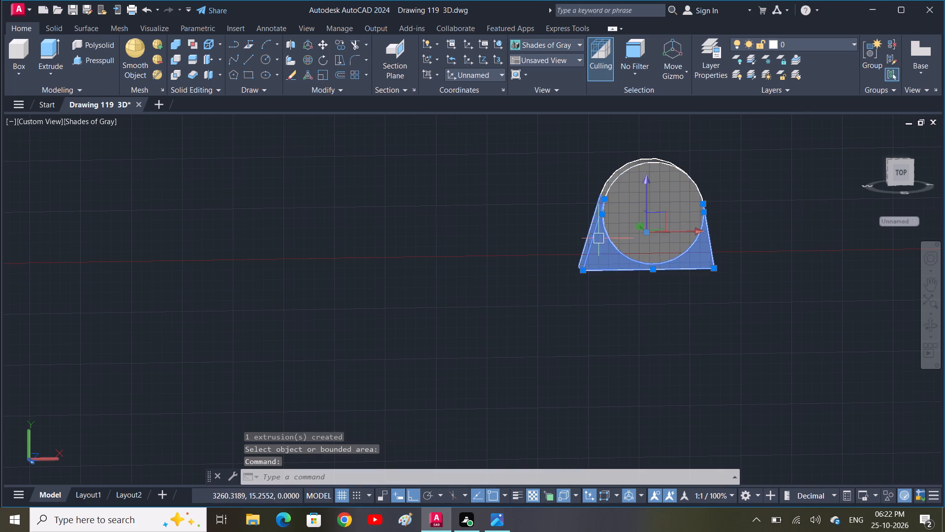
click(616, 207)
key(u)
key(n)
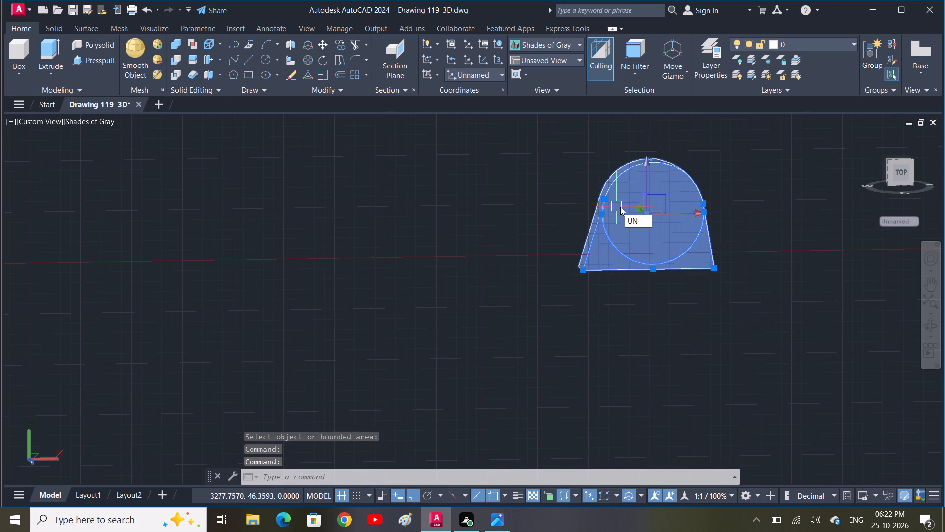
click(645, 253)
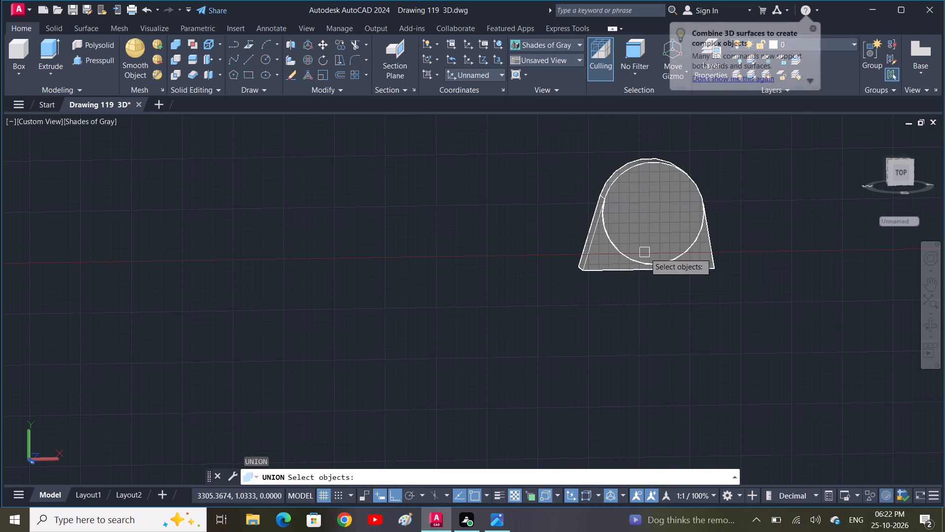
click(645, 253)
click(611, 260)
key(space)
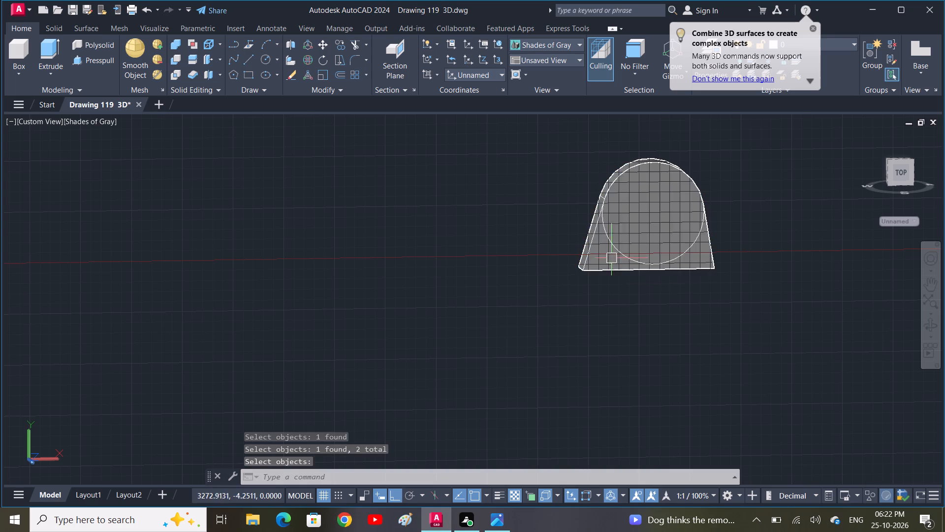
click(623, 238)
key(Escape)
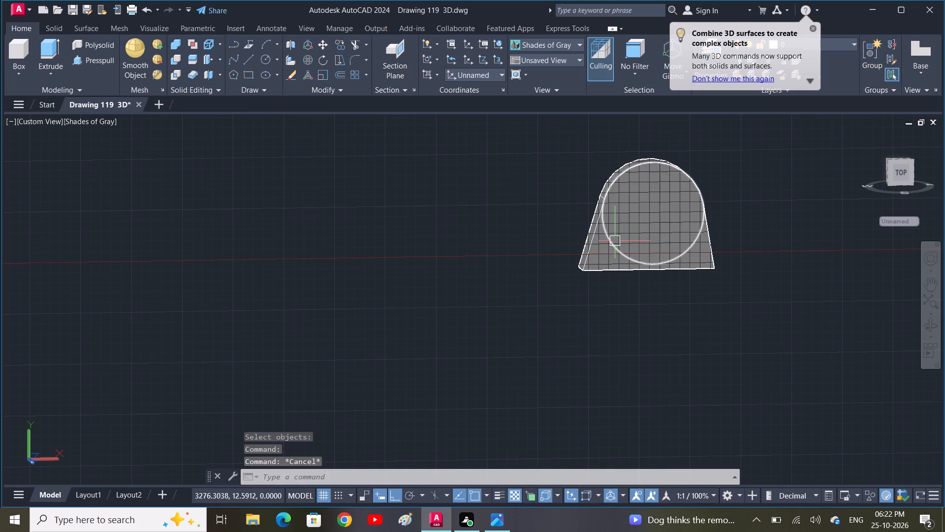
Move the united solid, with its front circle and left tangent line, freehand to the right, clear of the remaining profile lines.
shift+middle_drag(585, 257, 668, 306)
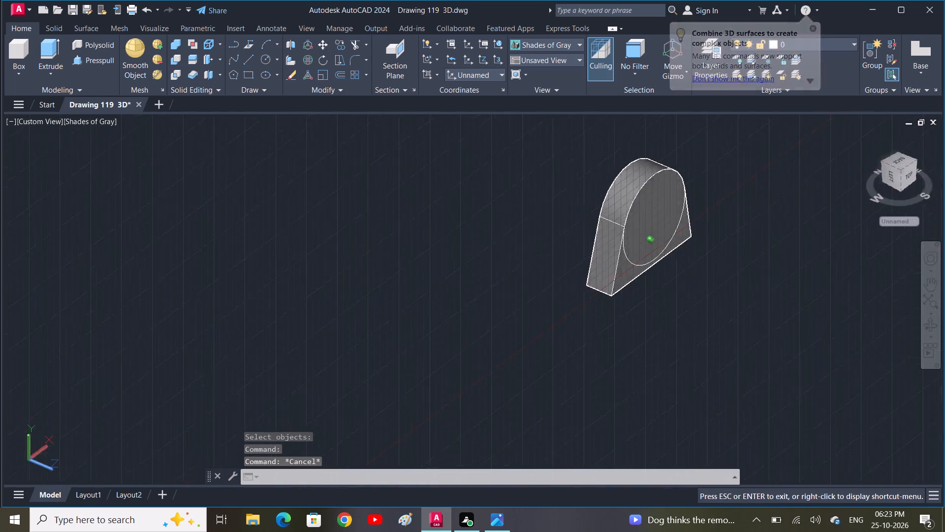
shift+middle_drag(668, 306, 661, 277)
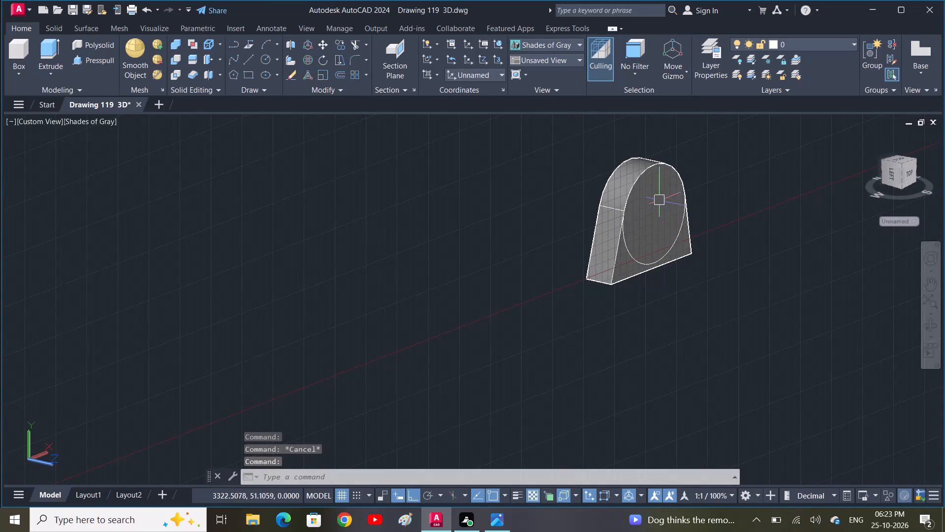
drag(658, 200, 622, 210)
drag(678, 250, 501, 253)
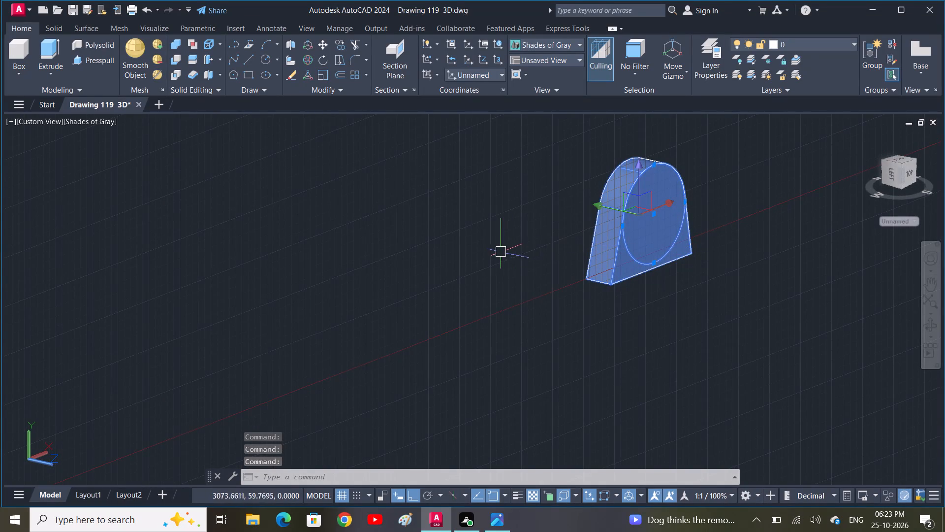
drag(501, 253, 492, 251)
drag(619, 236, 444, 260)
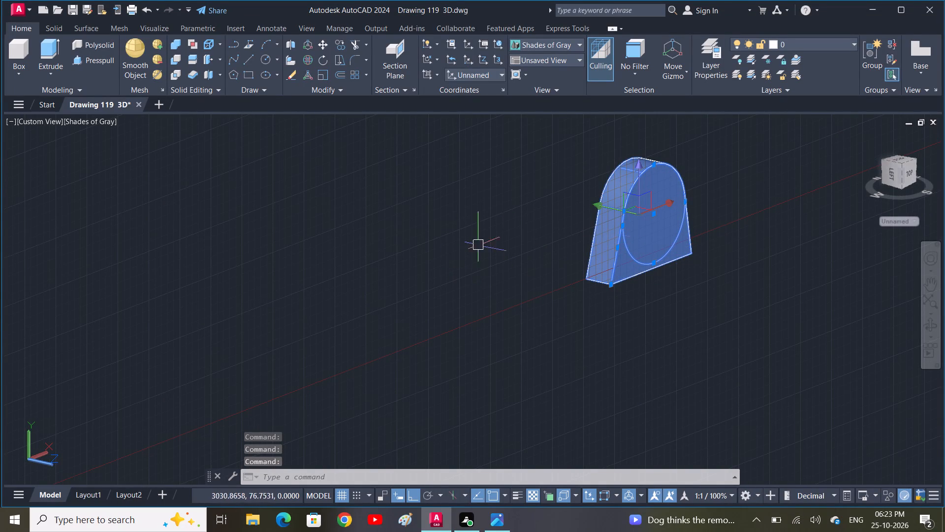
drag(661, 236, 804, 206)
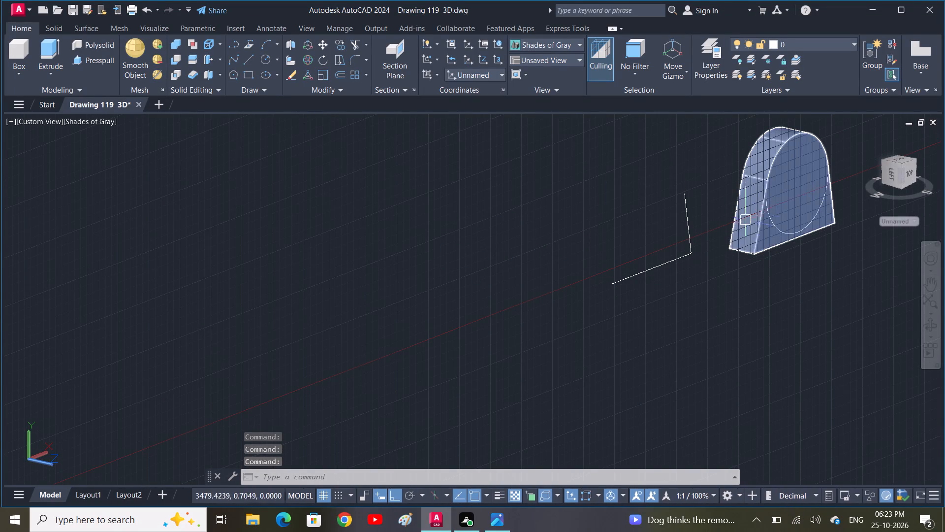
Move the united solid freehand downward, clear of its leftover front circle and tangent line.
drag(791, 212, 509, 321)
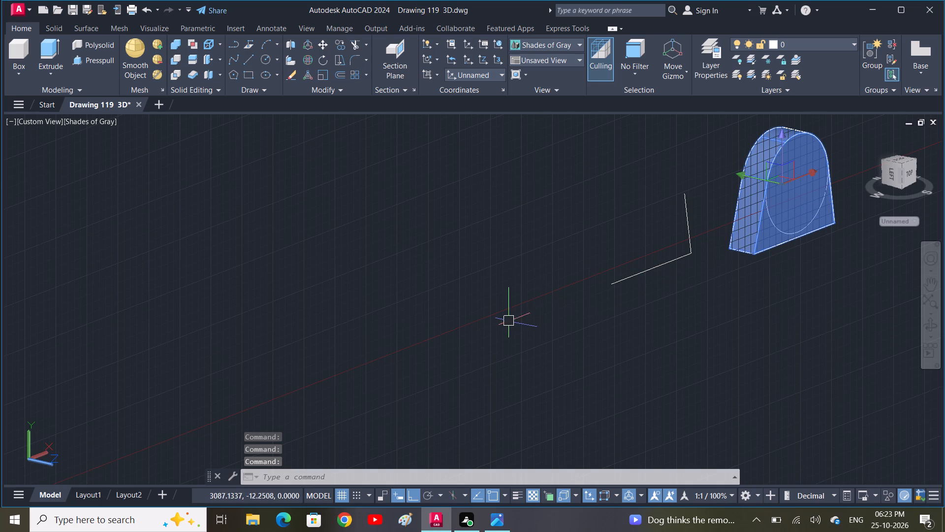
drag(509, 321, 503, 314)
drag(797, 207, 808, 337)
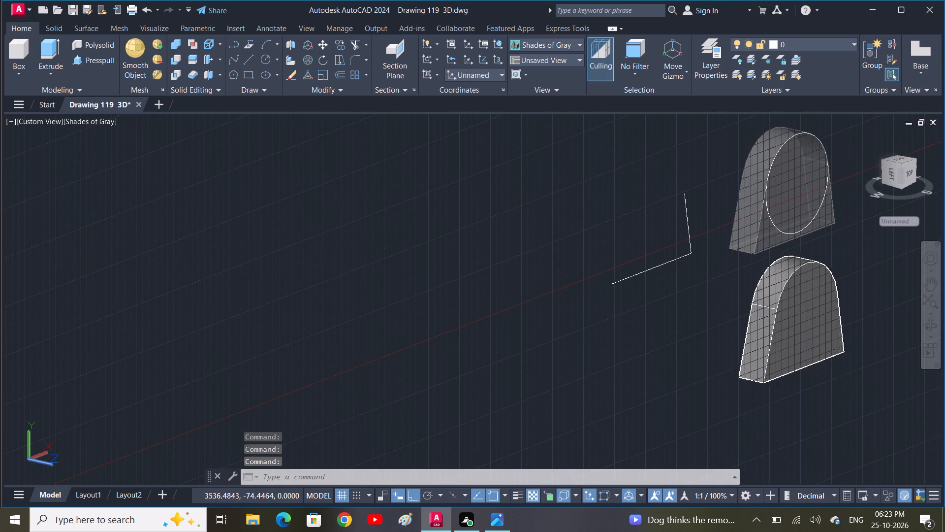
drag(808, 337, 840, 367)
Erase the leftover profile geometry: the circle, the tangent lines and the baseline segments.
click(832, 239)
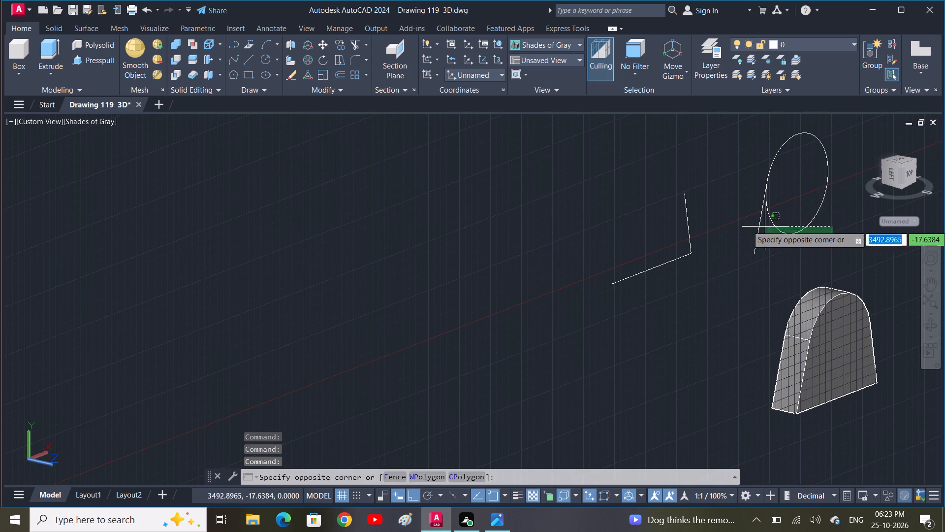
click(613, 233)
key(Delete)
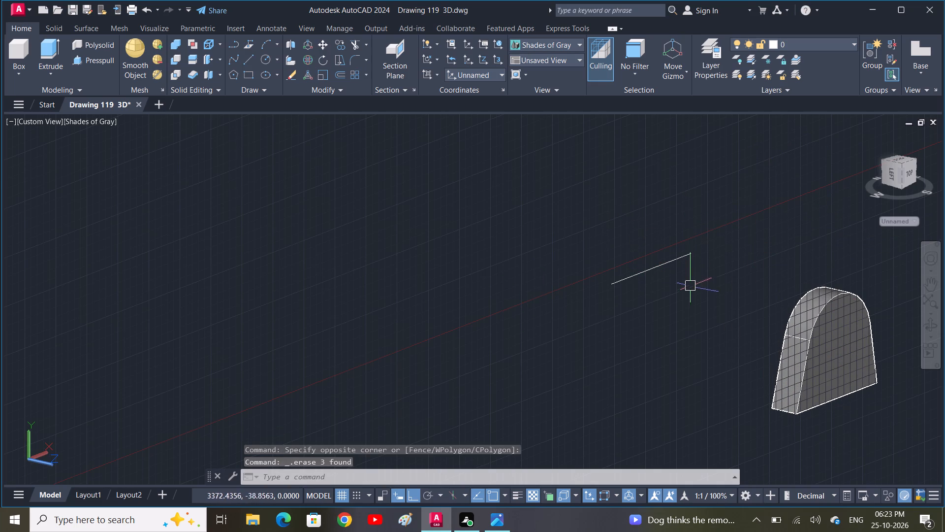
click(691, 289)
click(664, 260)
key(Delete)
drag(695, 325, 647, 299)
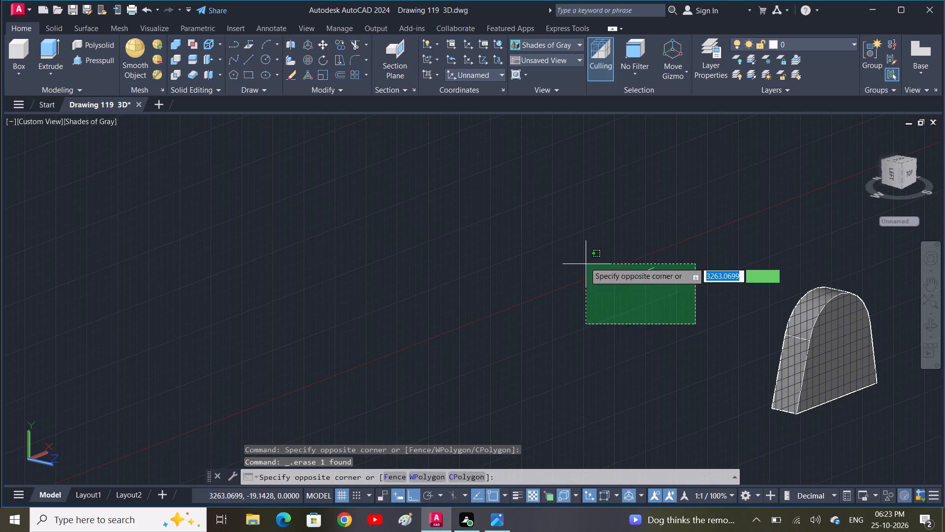
click(584, 251)
key(Delete)
Move the tangent-sided solid by the midpoint of its lower side edge onto the top side edge of the existing bracket's base plate.
scroll(739, 244, down, 2)
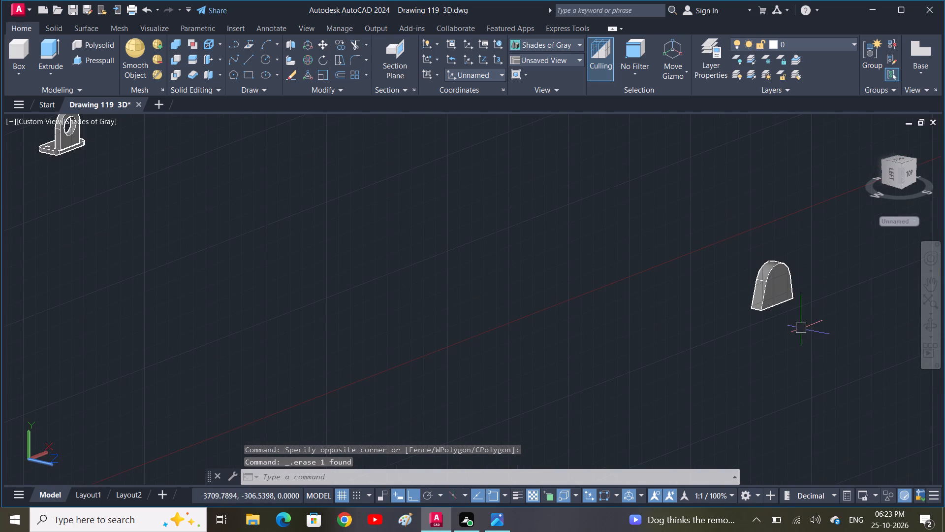
click(801, 329)
click(758, 245)
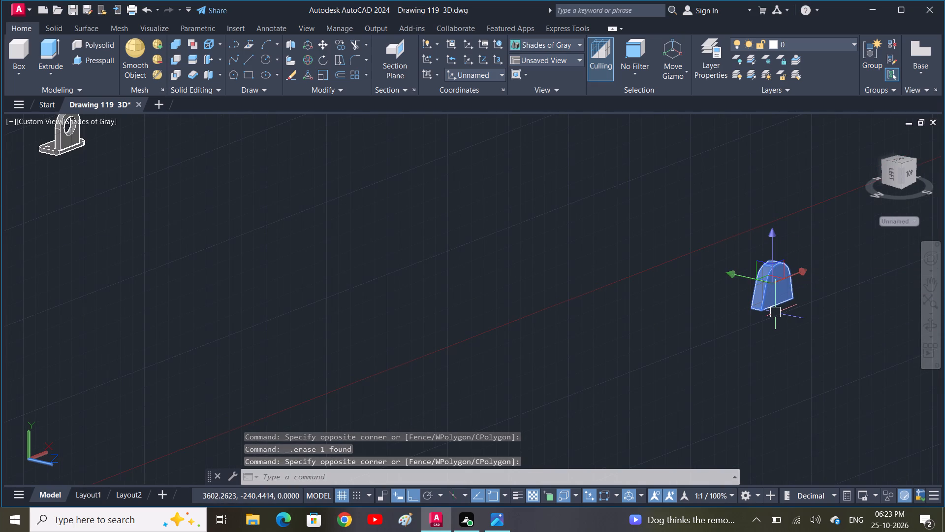
text(M)
key(space)
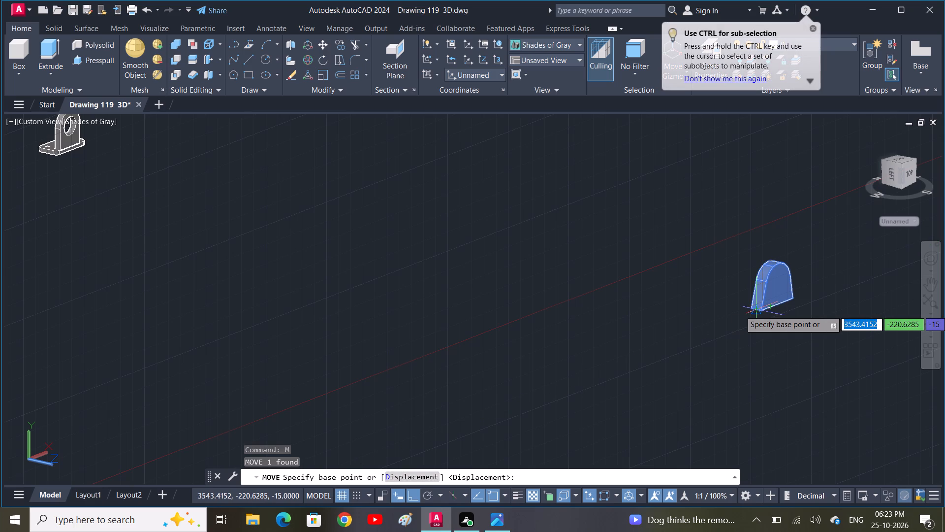
click(757, 311)
middle_drag(257, 163, 266, 175)
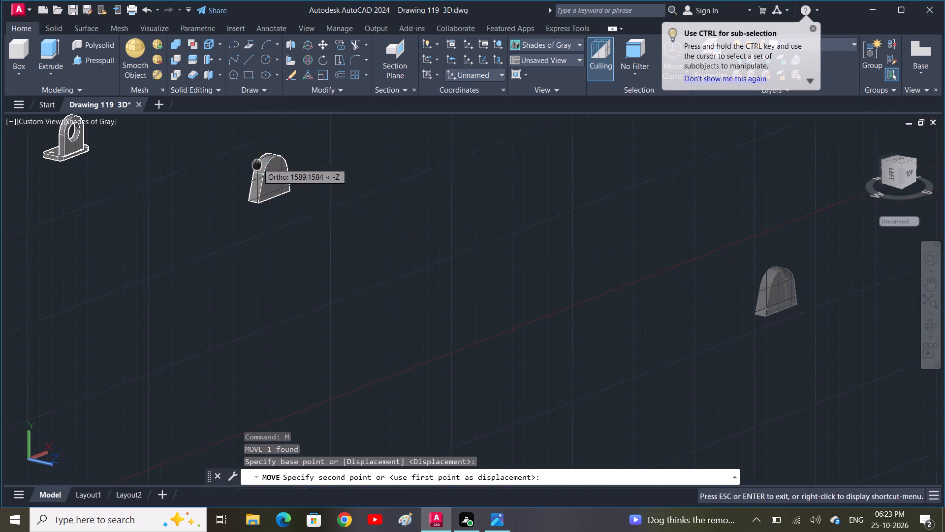
middle_drag(266, 175, 462, 289)
scroll(230, 309, up, 3)
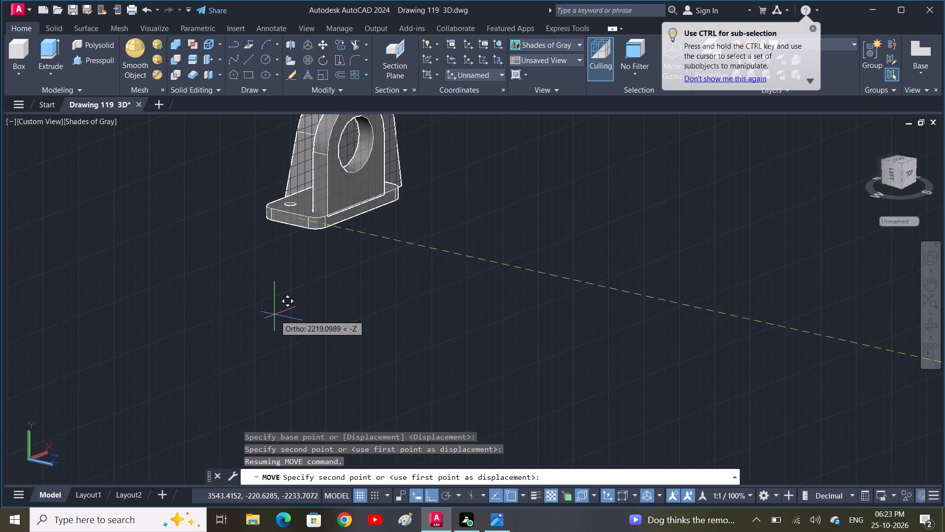
scroll(276, 311, up, 1)
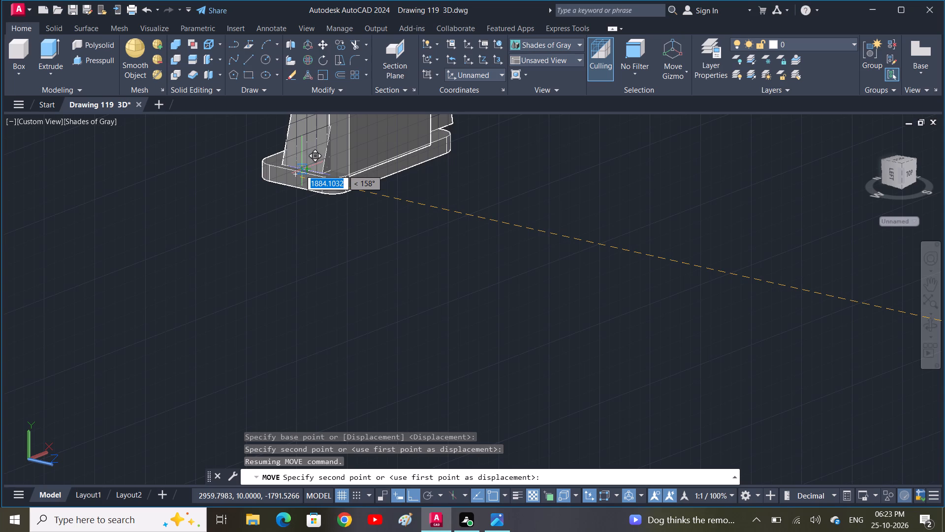
scroll(296, 169, up, 3)
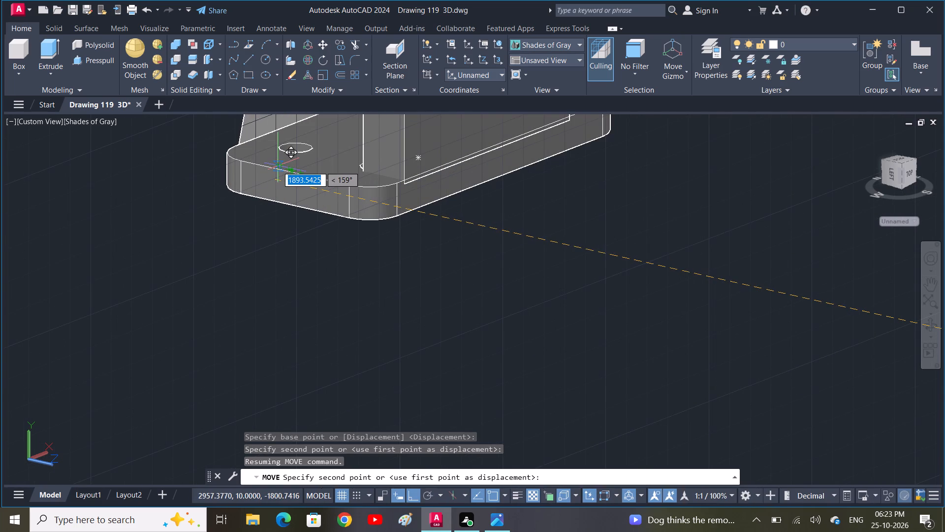
scroll(298, 172, up, 2)
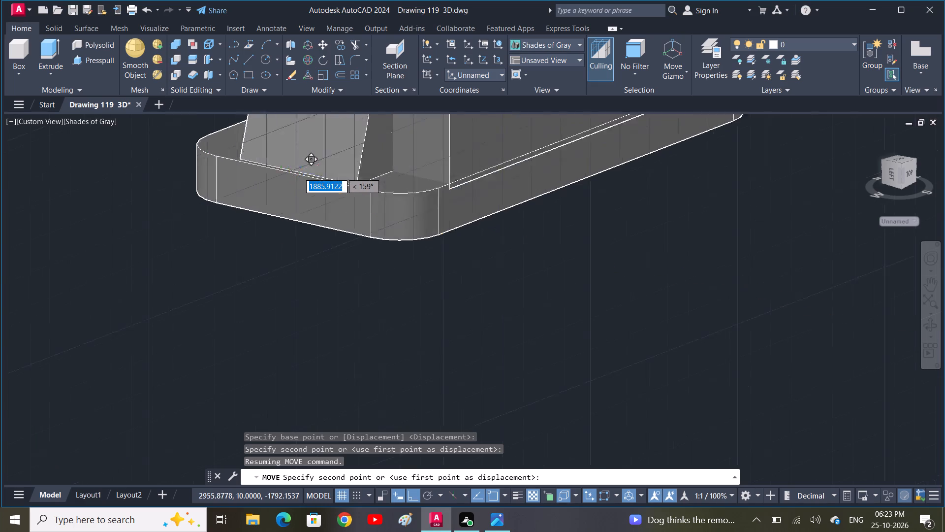
scroll(298, 172, up, 1)
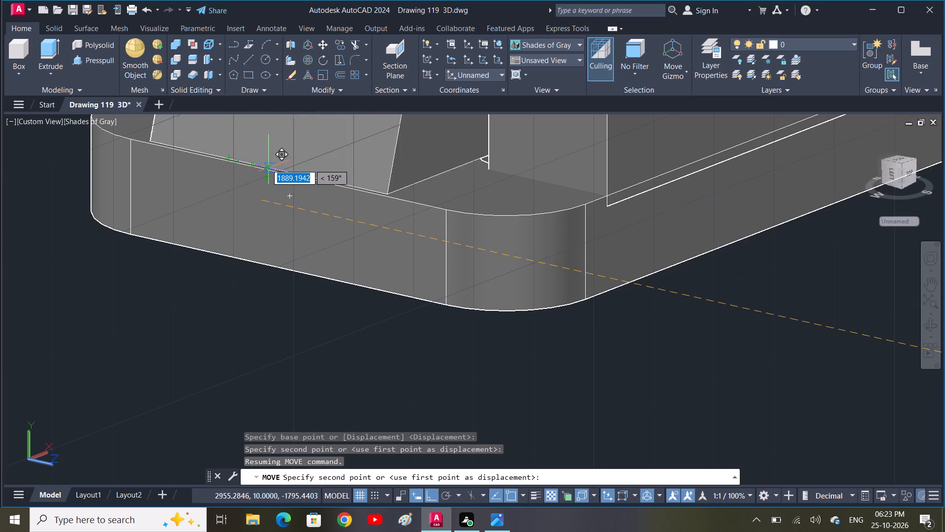
click(266, 164)
Move the tangent-sided solid again, defining the base point with M2P and picking the first mid point along its bottom back edge.
scroll(325, 166, down, 2)
scroll(405, 178, down, 3)
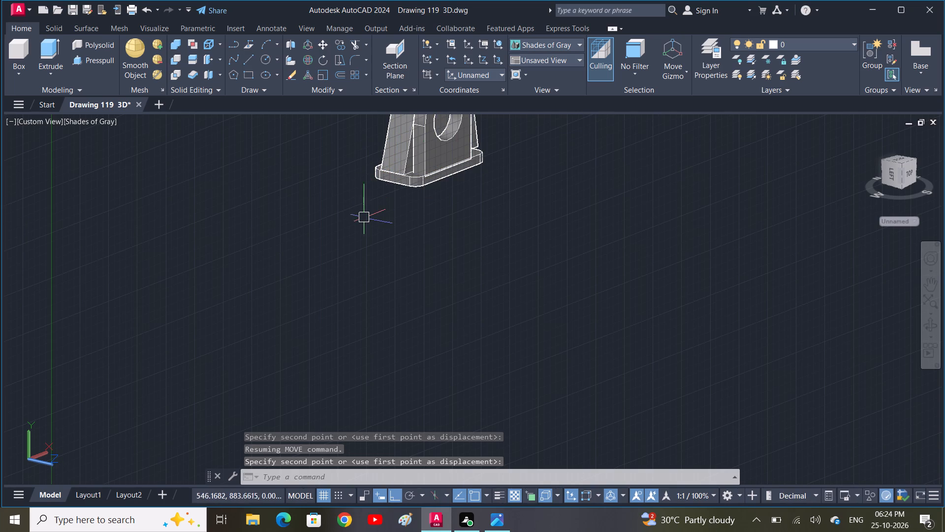
shift+middle_drag(367, 220, 559, 223)
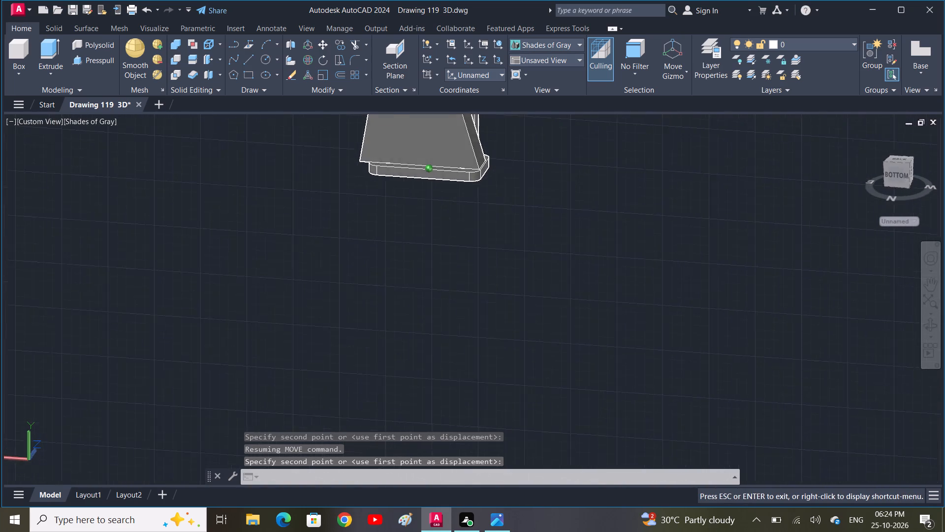
shift+middle_drag(559, 223, 574, 223)
middle_drag(474, 170, 487, 214)
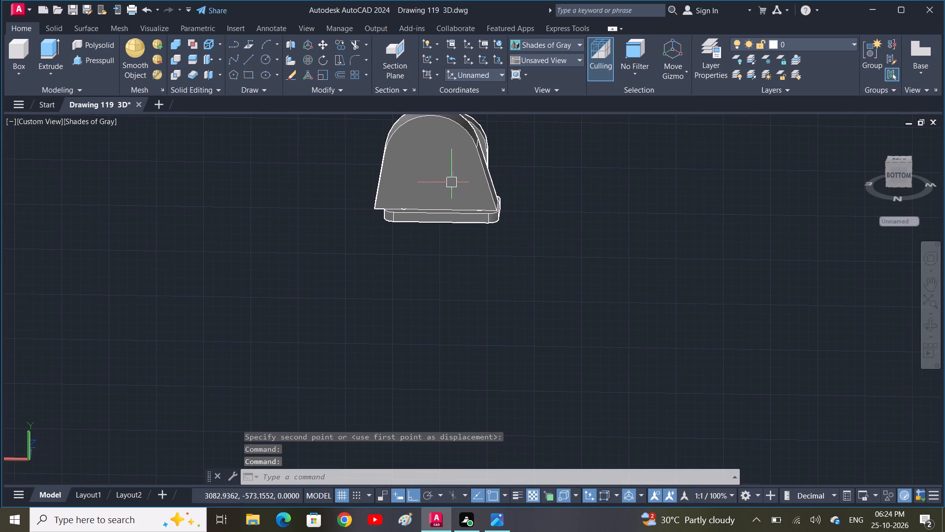
click(446, 178)
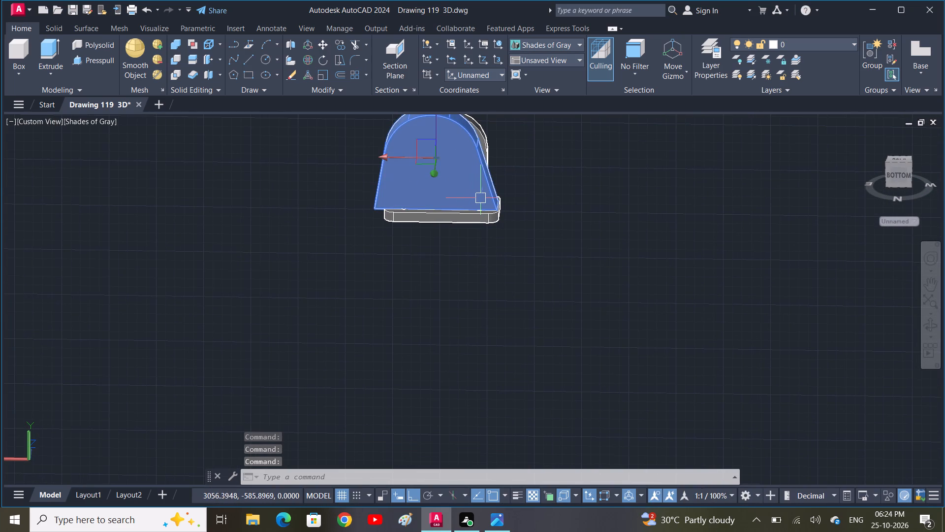
key(m)
key(space)
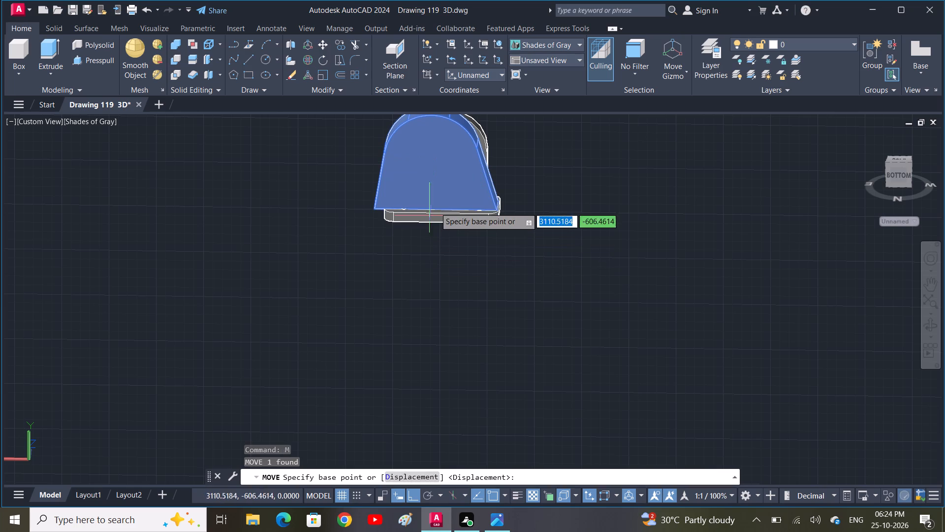
scroll(435, 209, up, 2)
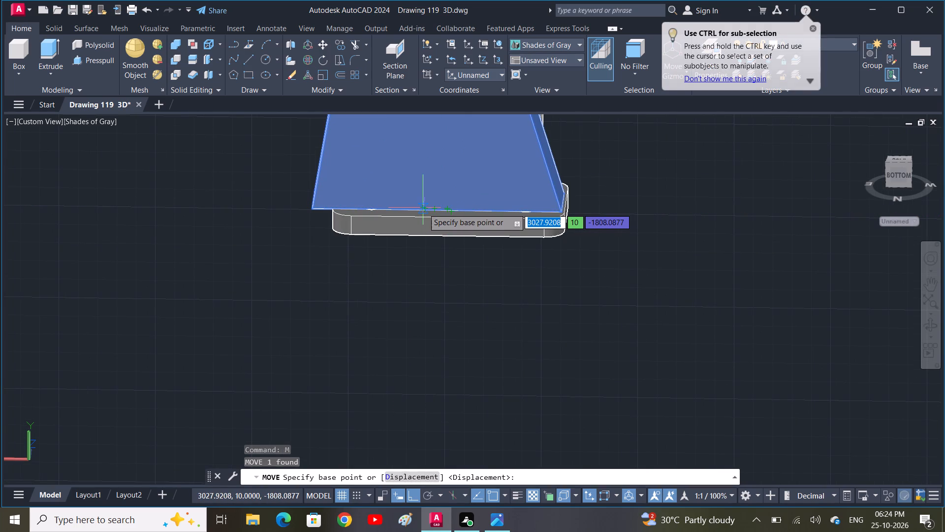
text(M2)
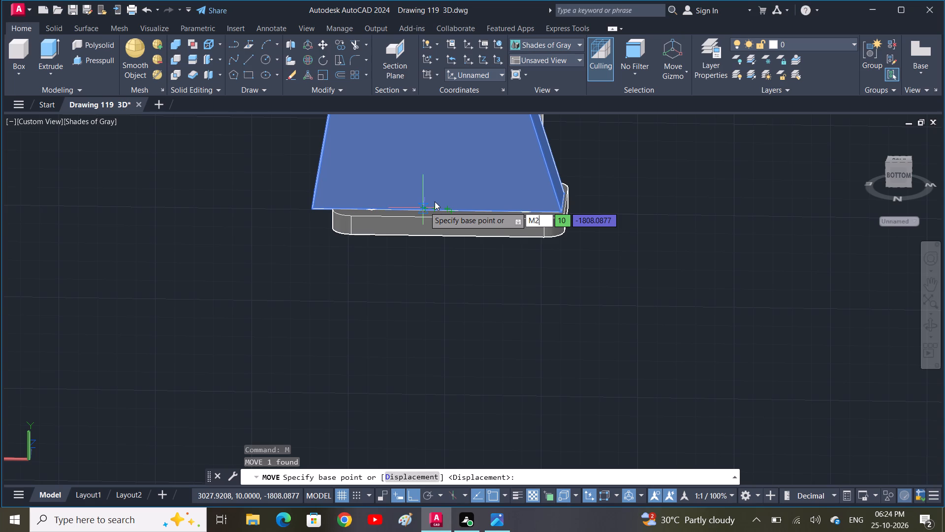
key(p)
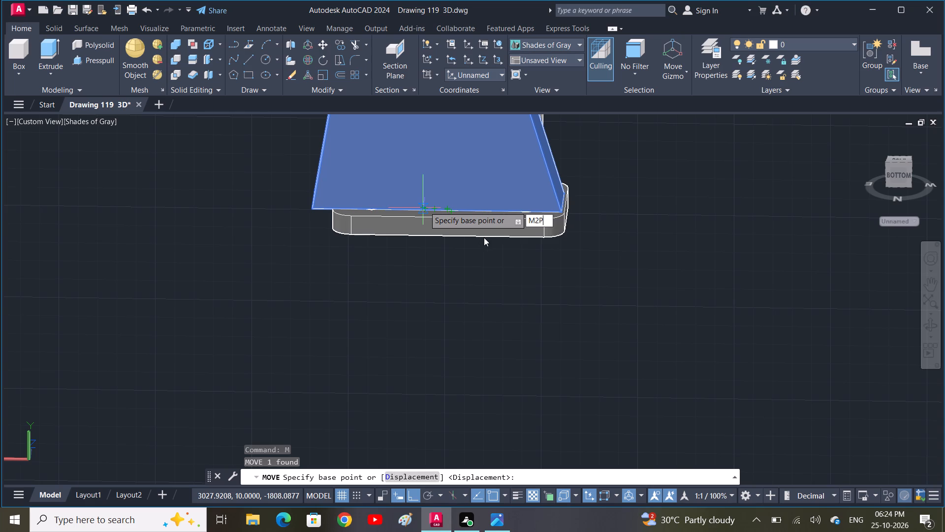
key(Return)
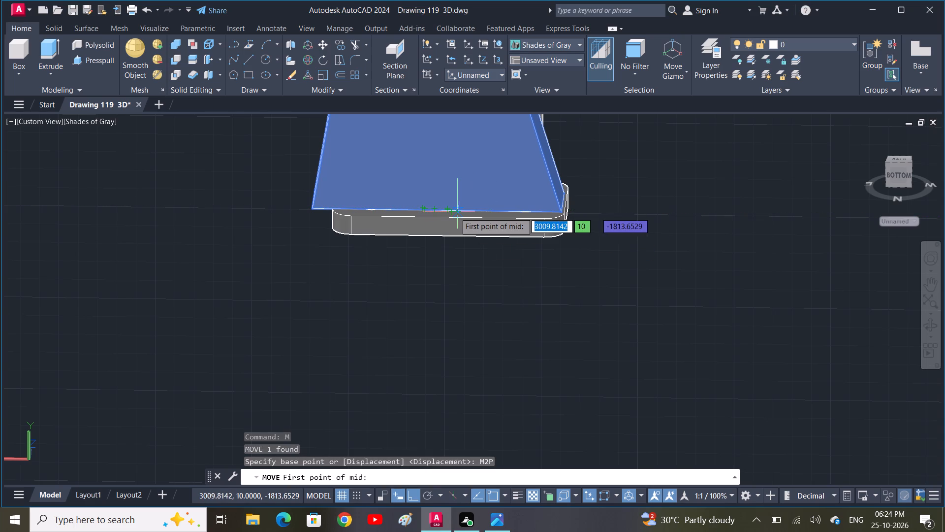
click(447, 209)
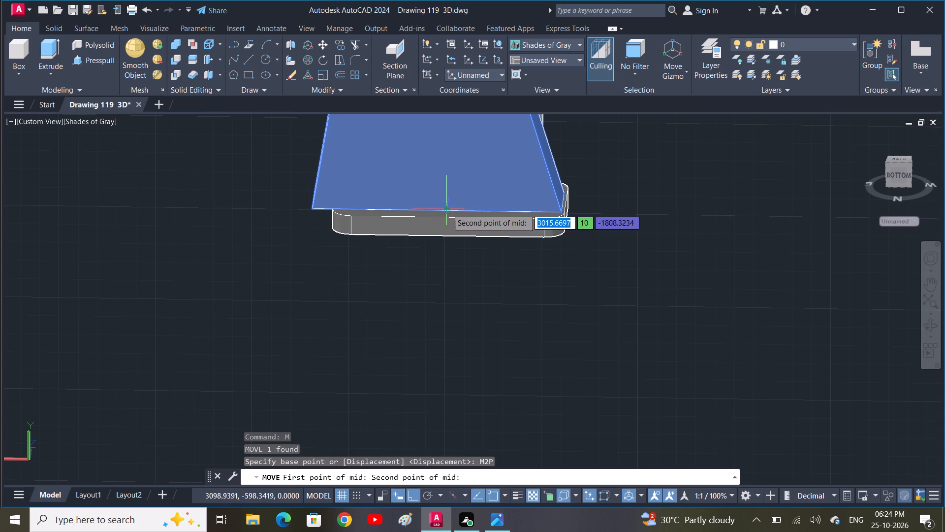
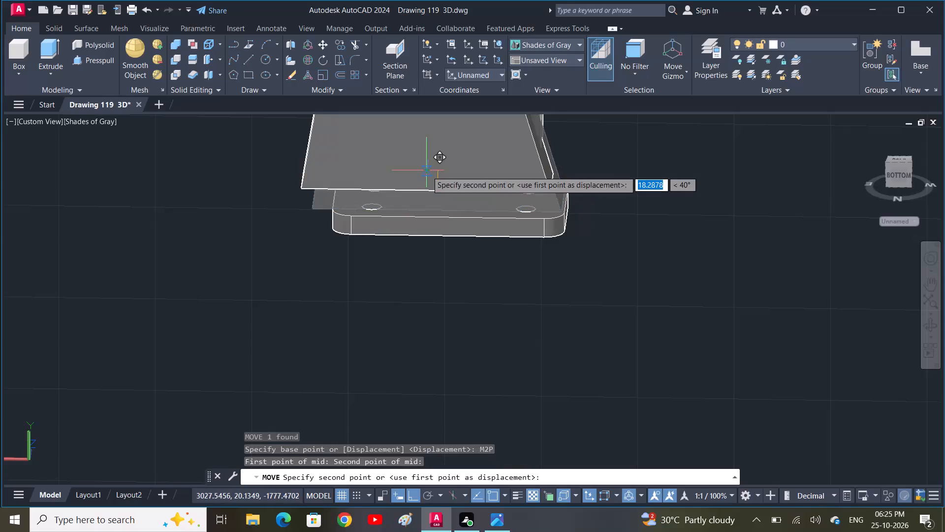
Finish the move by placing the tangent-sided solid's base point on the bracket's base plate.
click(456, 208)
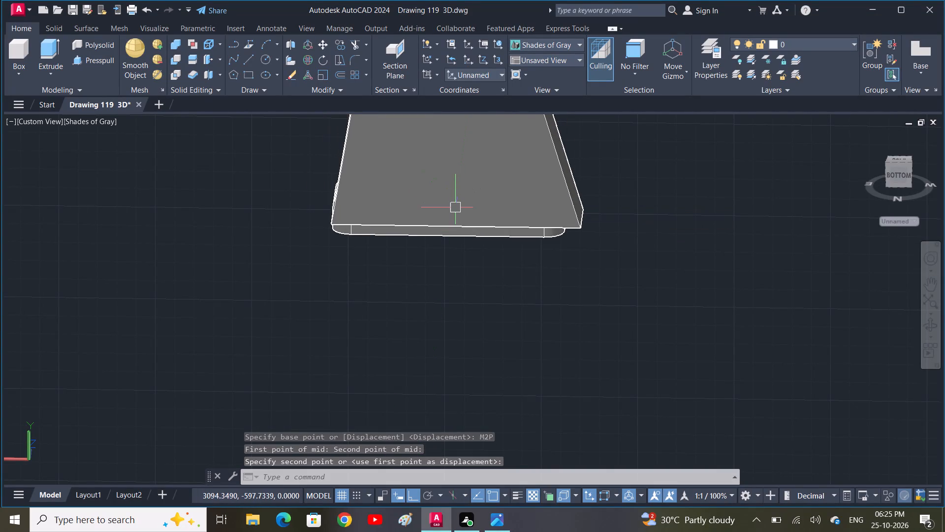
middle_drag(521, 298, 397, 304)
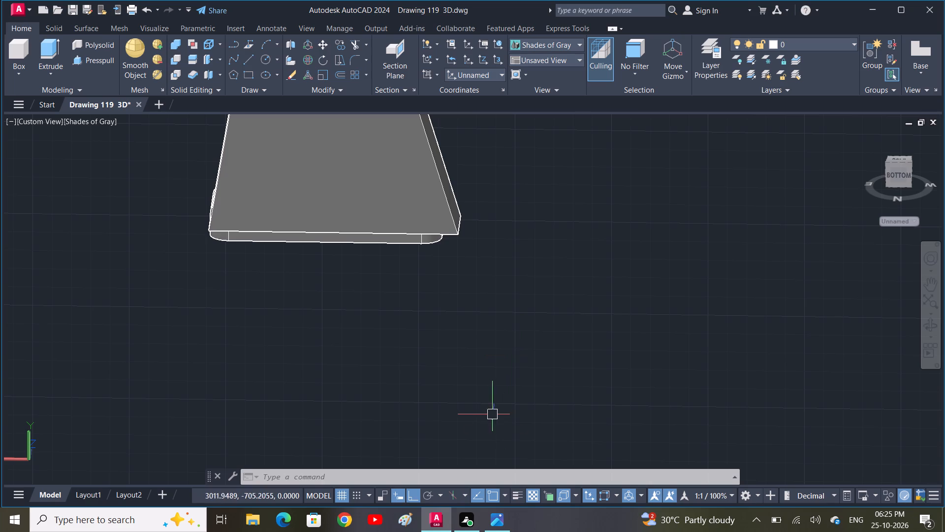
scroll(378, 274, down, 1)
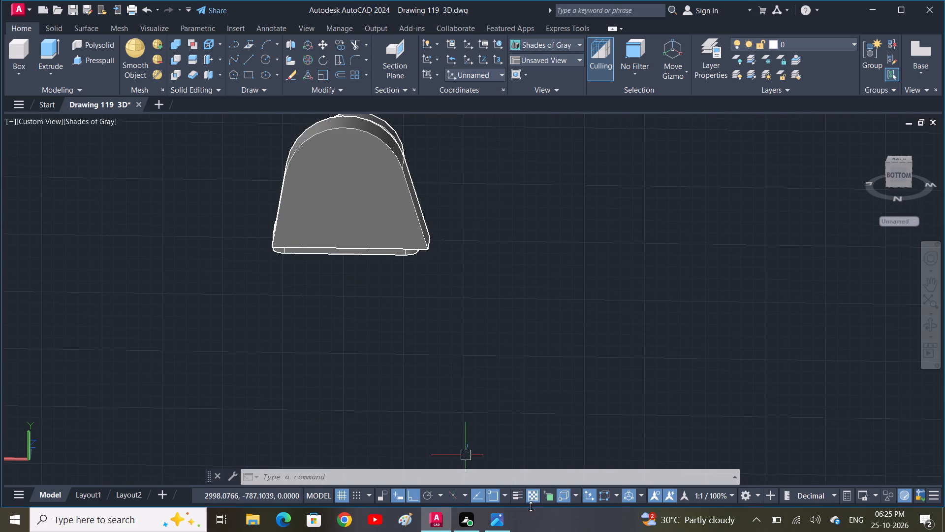
Switch to the reference image in Photos and examine the practice drawing's front, side, top and isometric views.
click(502, 521)
scroll(480, 304, down, 2)
scroll(472, 259, down, 1)
middle_drag(472, 259, 462, 240)
scroll(456, 184, up, 6)
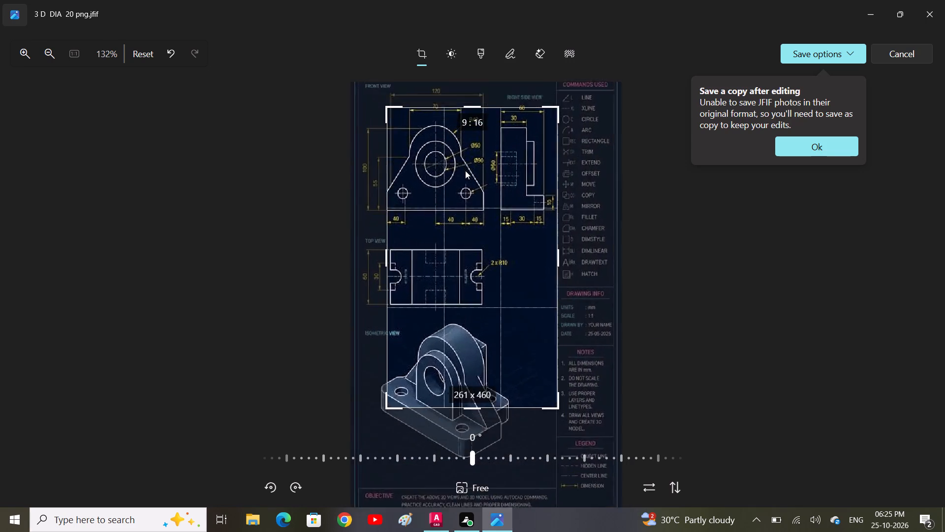
middle_drag(473, 183, 489, 279)
scroll(465, 244, up, 3)
middle_drag(465, 253, 473, 284)
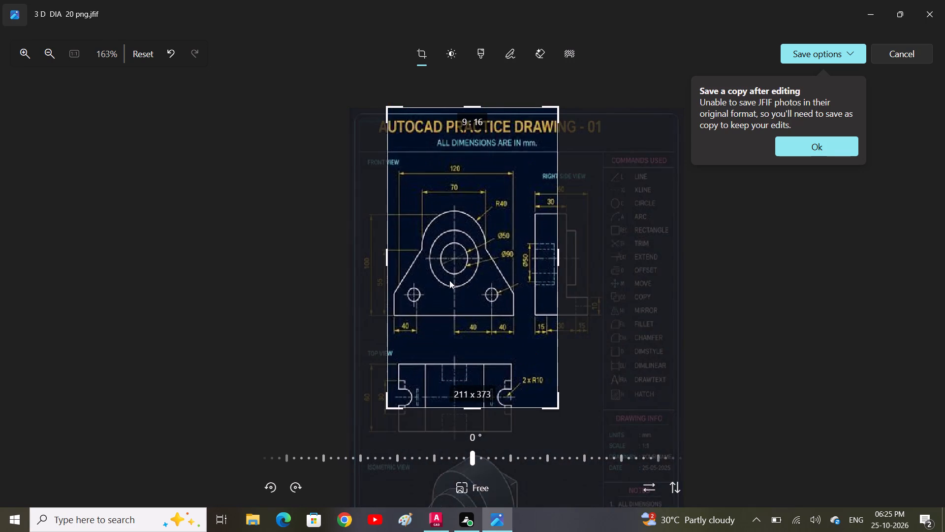
middle_drag(448, 280, 487, 273)
scroll(489, 272, down, 3)
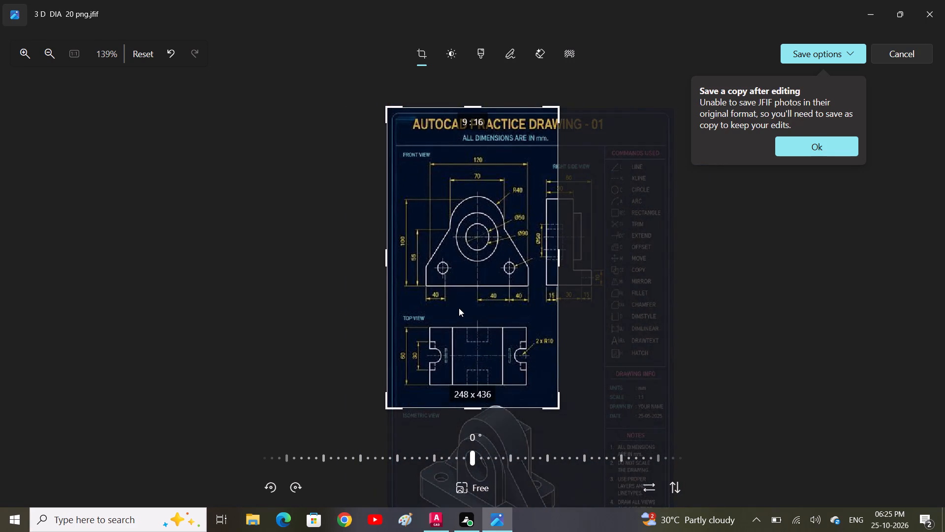
scroll(460, 307, down, 1)
scroll(485, 402, down, 1)
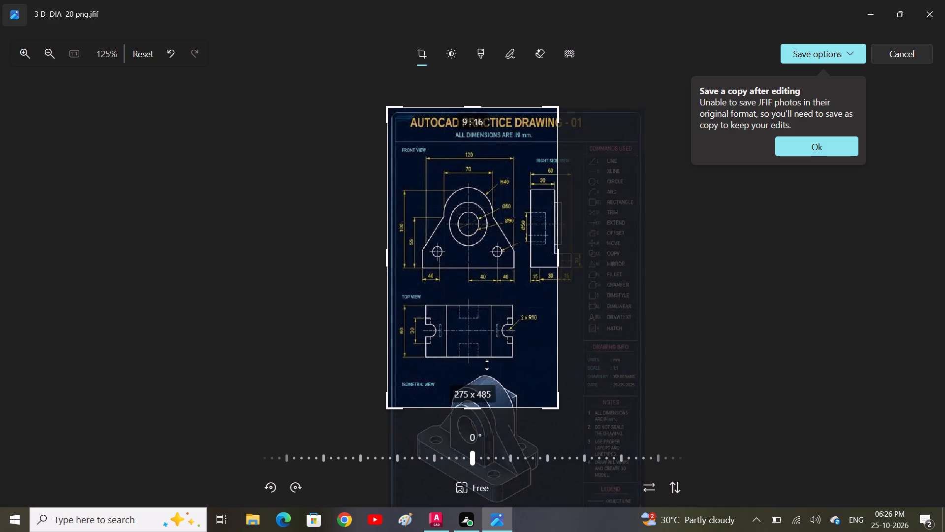
scroll(487, 345, down, 5)
middle_drag(481, 371, 494, 302)
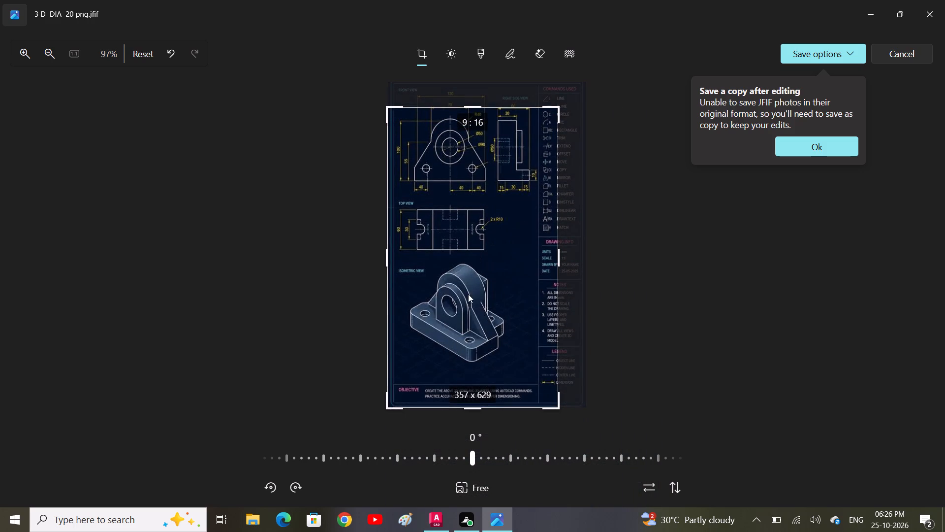
Return to AutoCAD and move the tangent-sided solid sideways, well clear of the bracket.
click(436, 516)
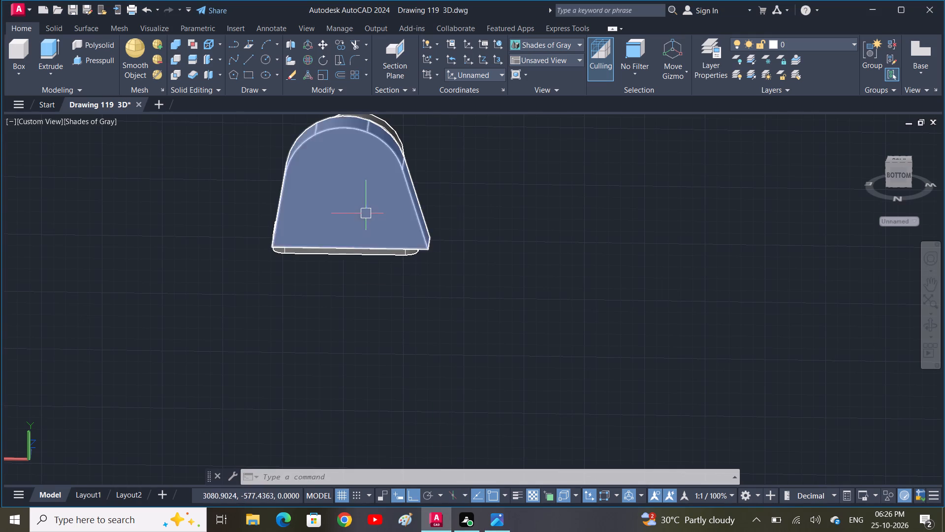
middle_drag(366, 213, 396, 233)
click(396, 220)
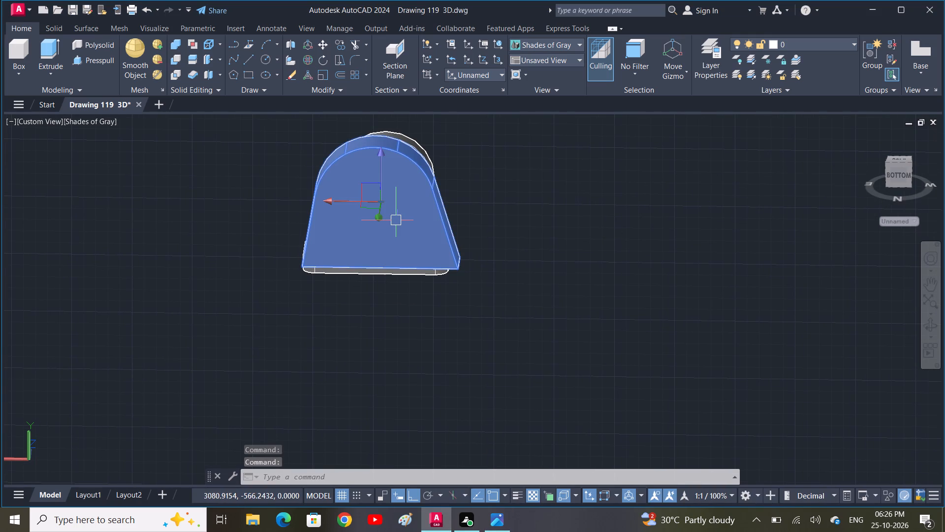
click(393, 218)
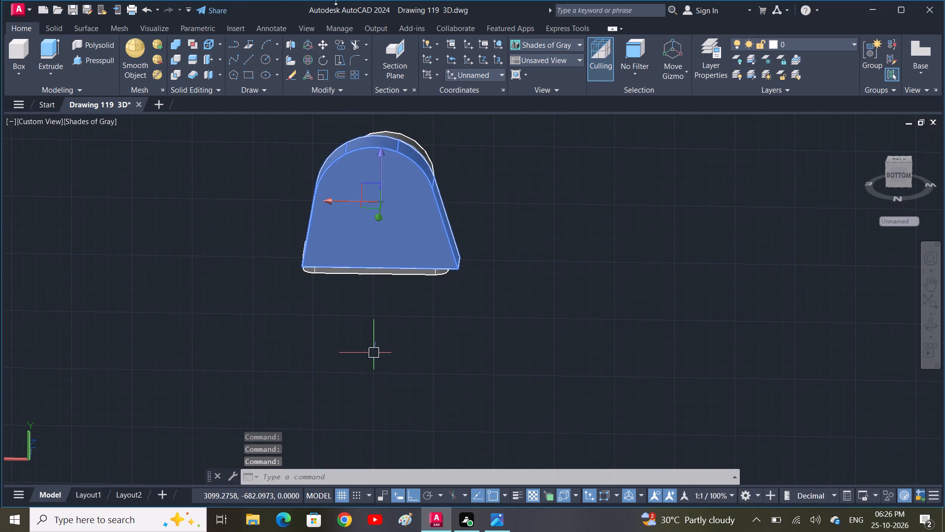
key(m)
key(space)
click(386, 229)
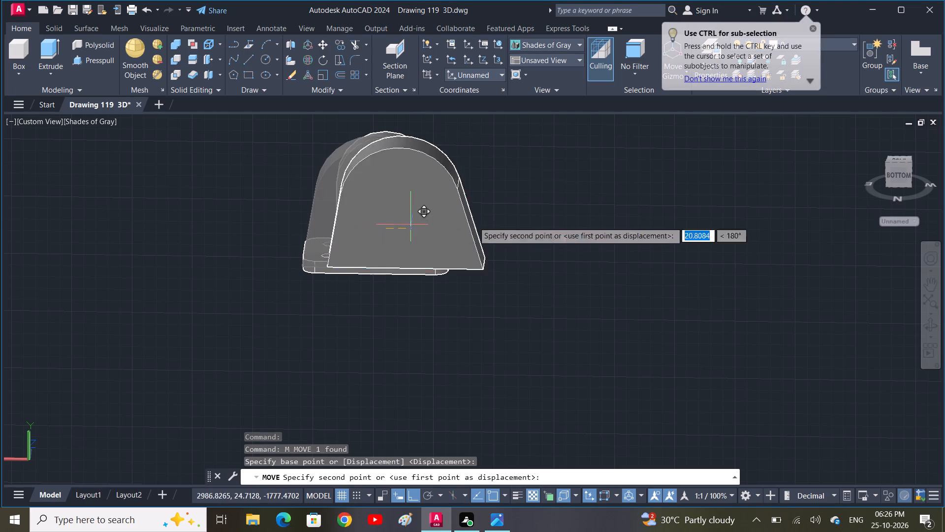
click(670, 239)
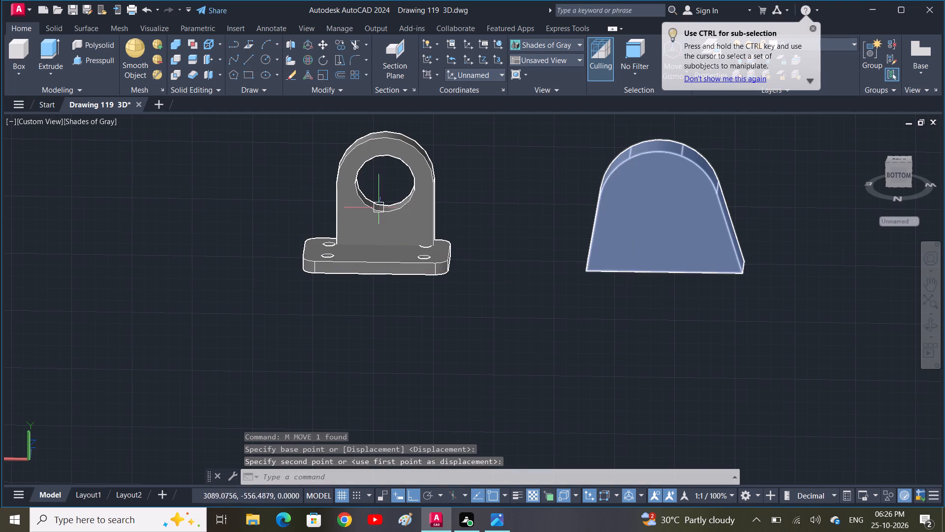
Move the holed upright by its lower front edge to a point nearer the base plate's front edge.
click(376, 216)
text(M)
key(space)
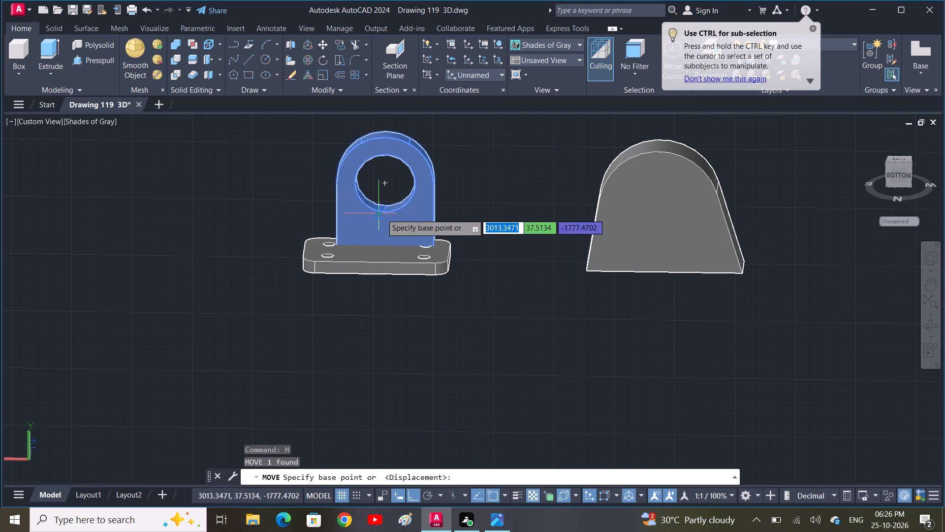
click(381, 244)
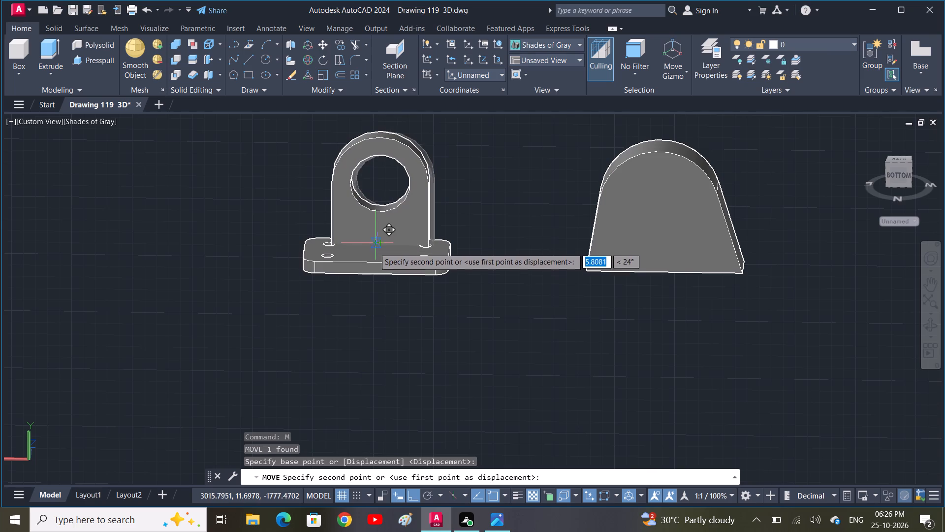
click(370, 253)
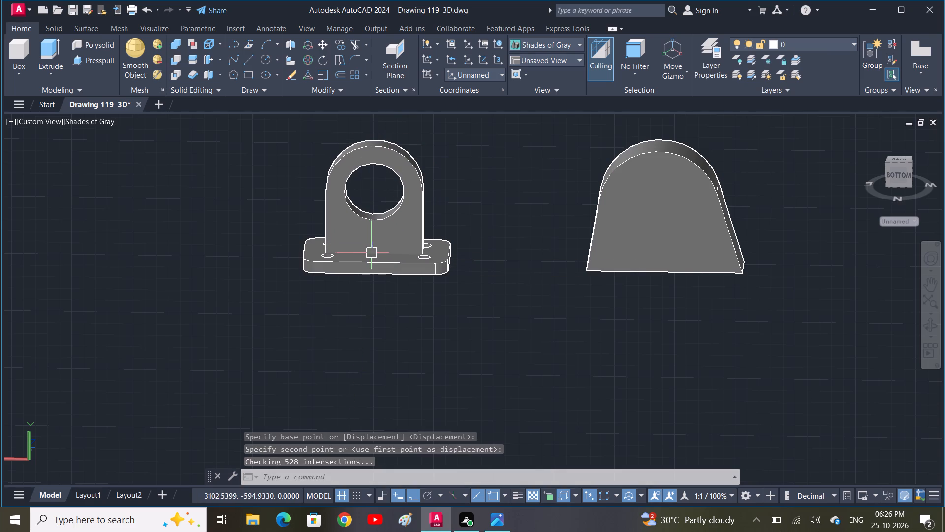
Draw a circle of radius 45 on the tangent-sided solid's front face, centred on its rounded top.
click(671, 246)
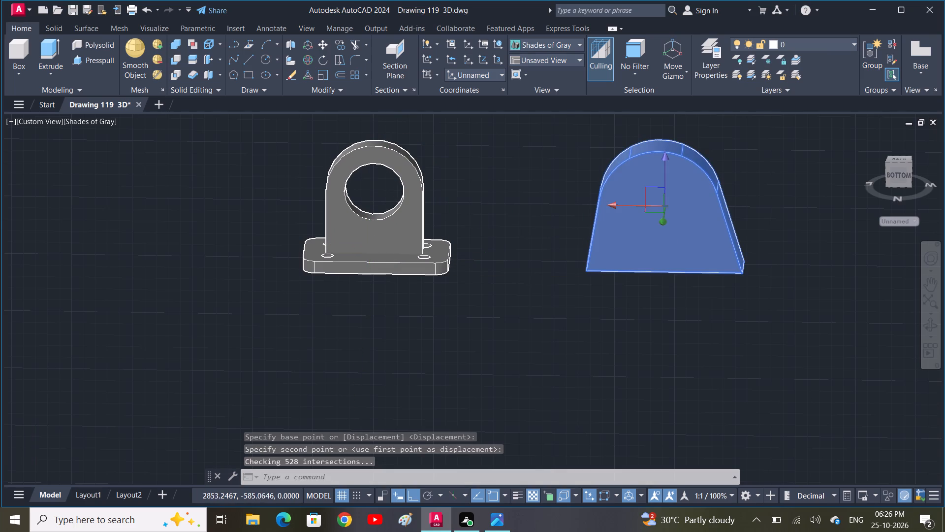
key(c)
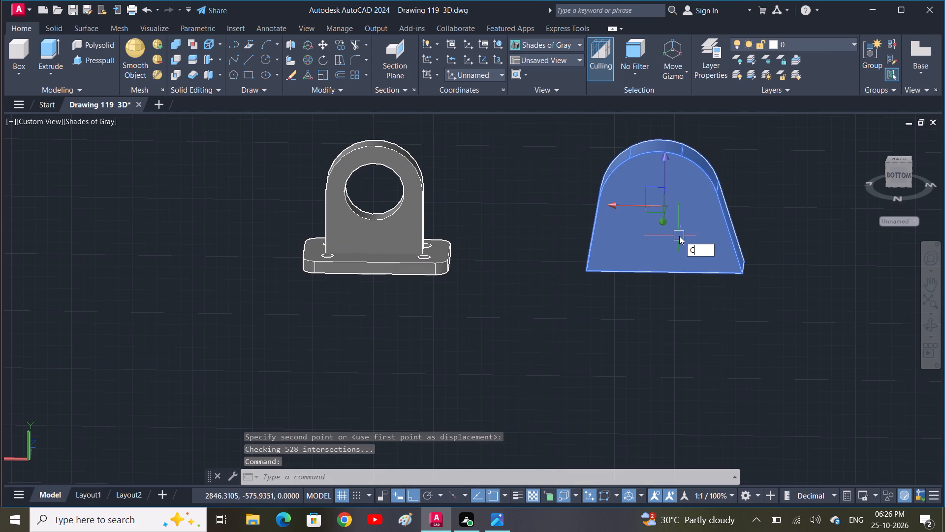
key(space)
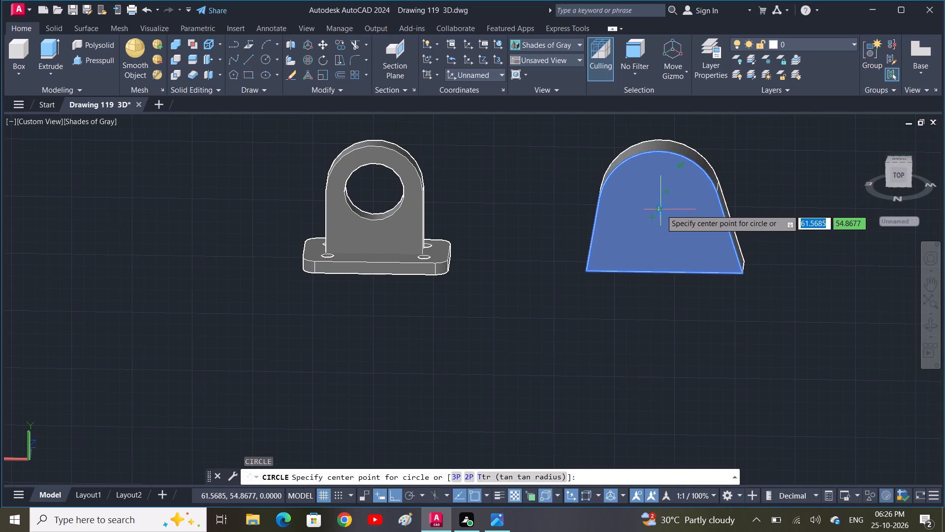
scroll(661, 209, up, 2)
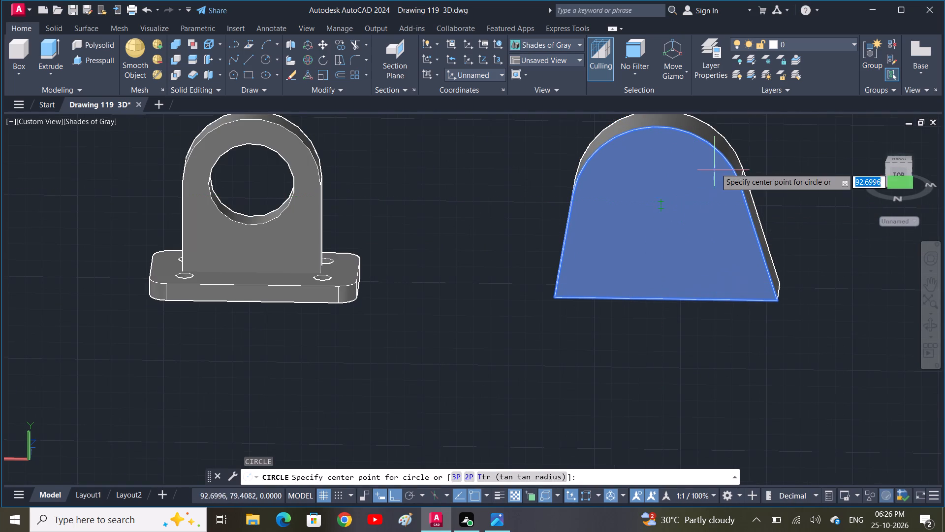
click(660, 205)
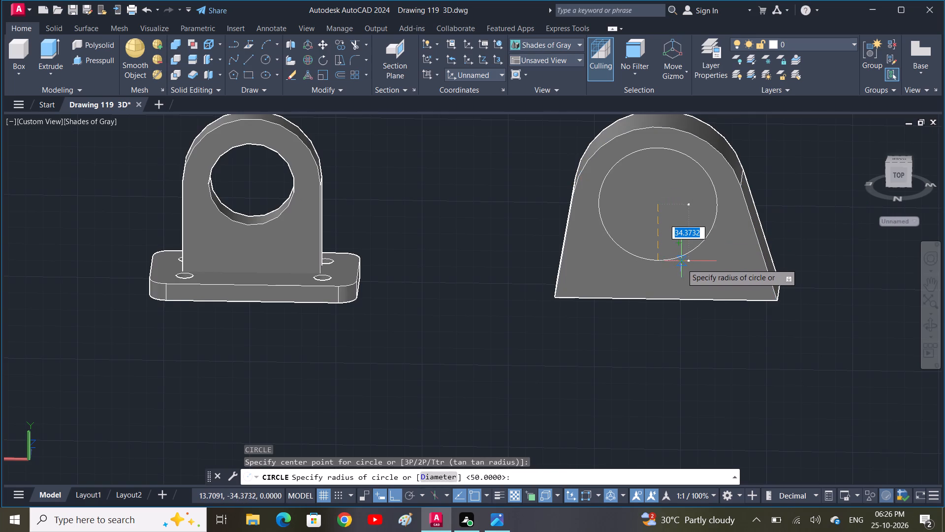
key(4)
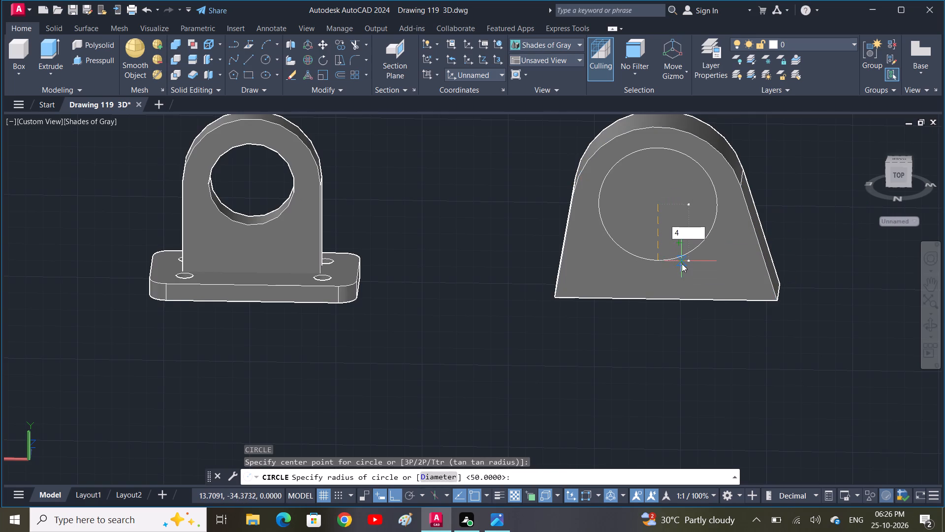
text(5)
key(space)
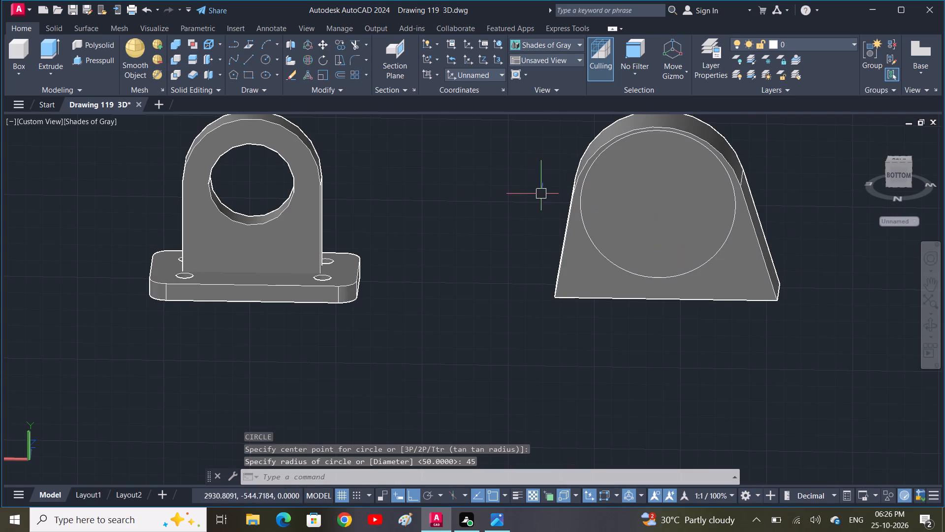
Presspull the radius 45 circle backward through the tangent-sided solid by about 110.
click(94, 65)
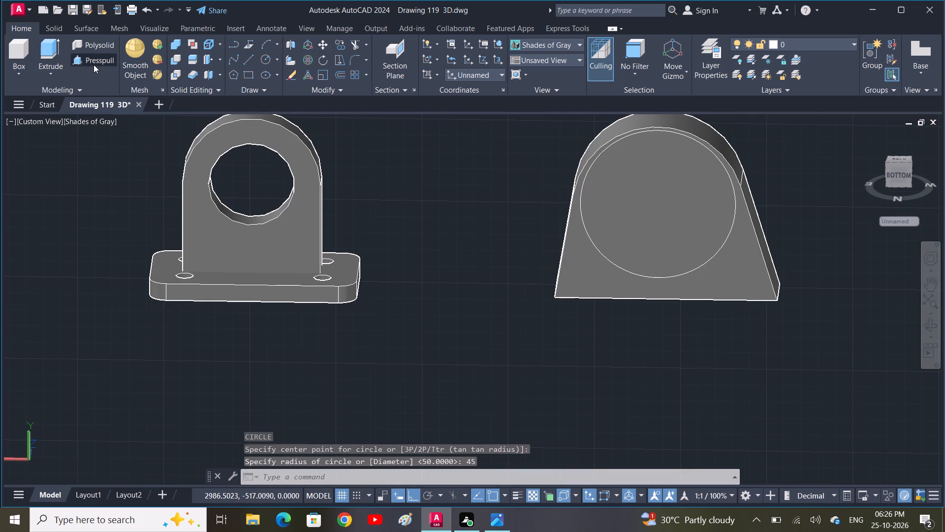
click(590, 237)
click(563, 111)
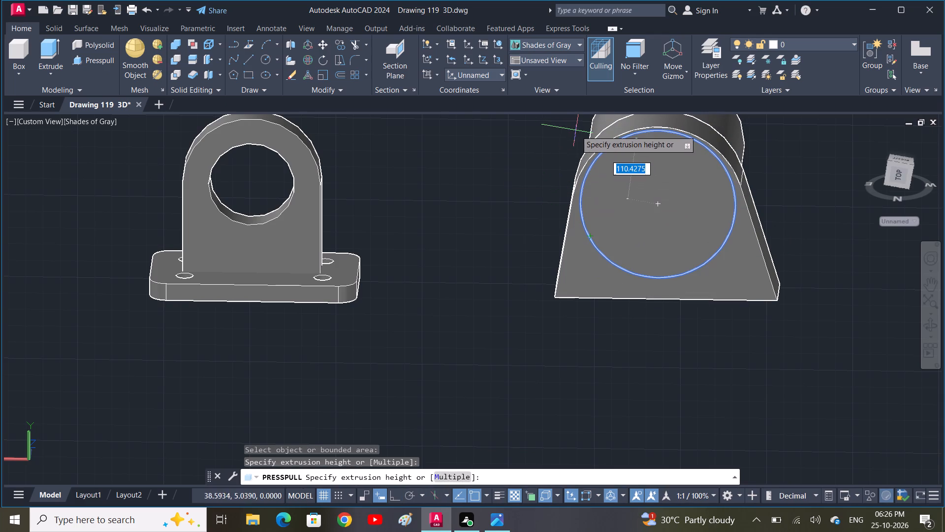
click(576, 131)
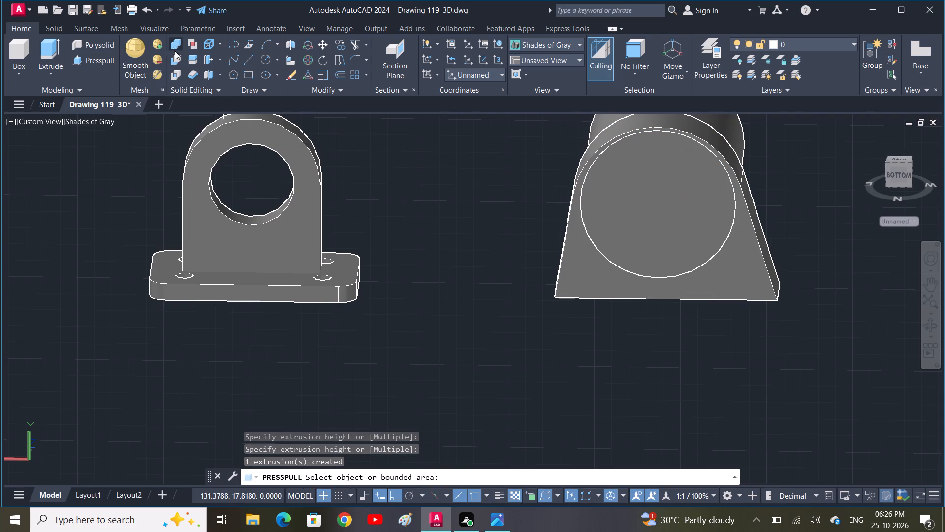
Subtract the extruded cylinder from the tangent-sided solid to cut a through hole.
click(177, 57)
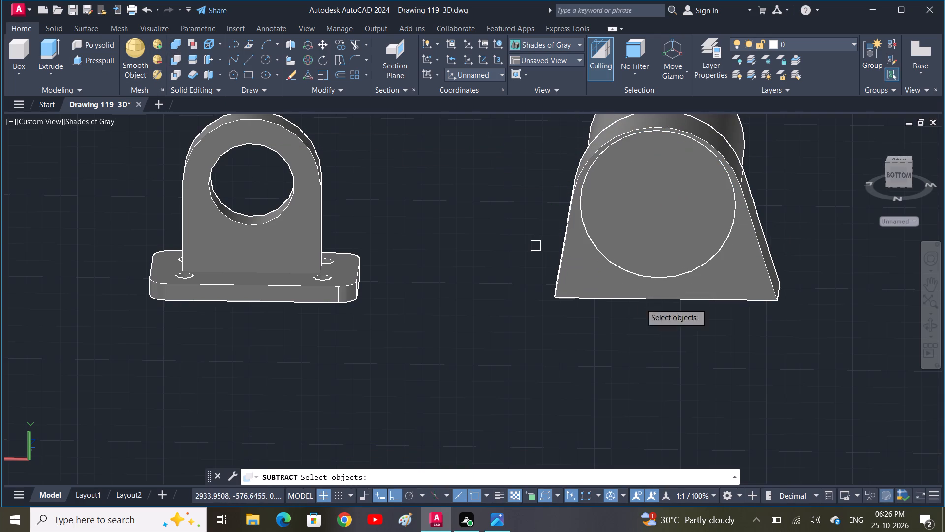
click(603, 298)
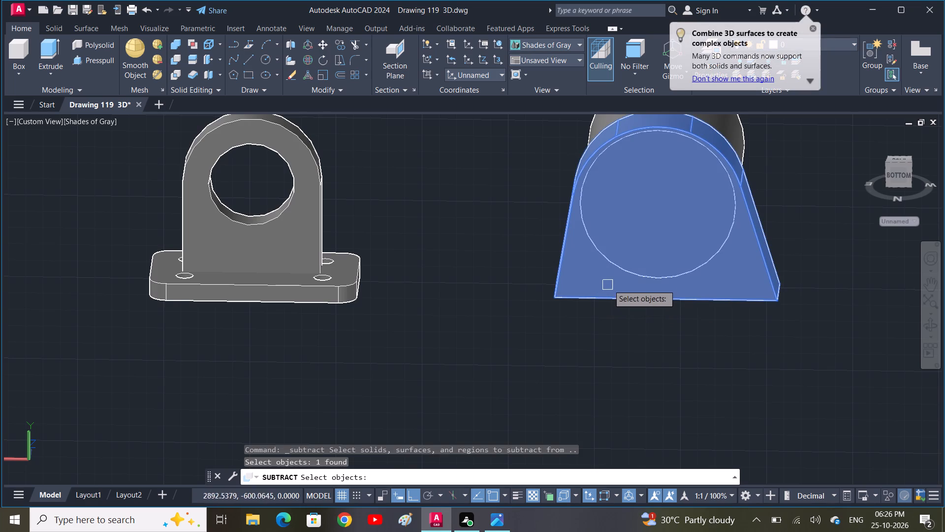
middle_drag(614, 257, 640, 319)
key(space)
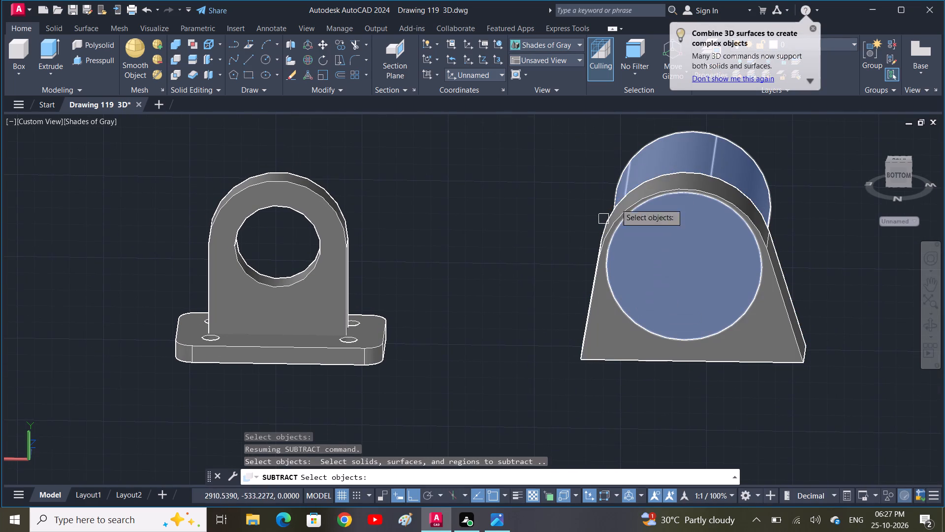
click(655, 164)
key(space)
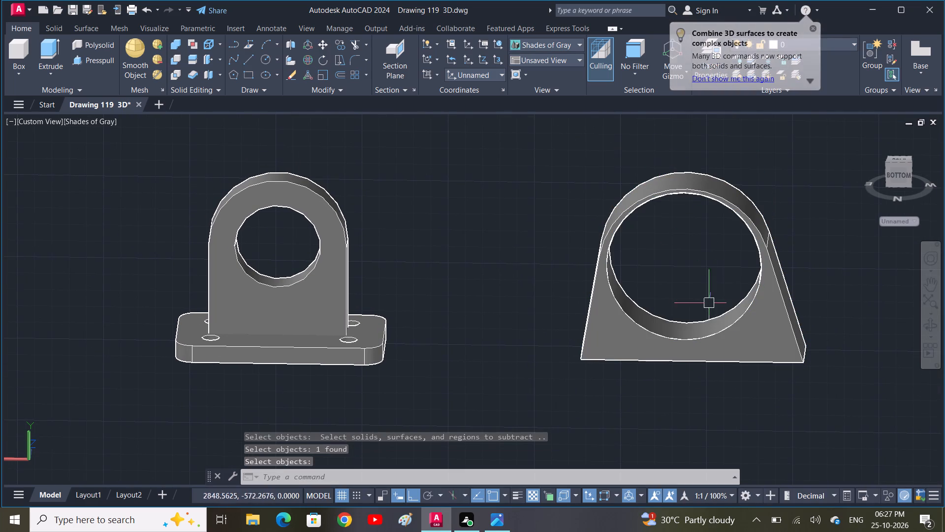
Move the bored tangent-sided solid by the midpoint of its lower front edge back onto the base plate, in line with the holed upright.
click(762, 343)
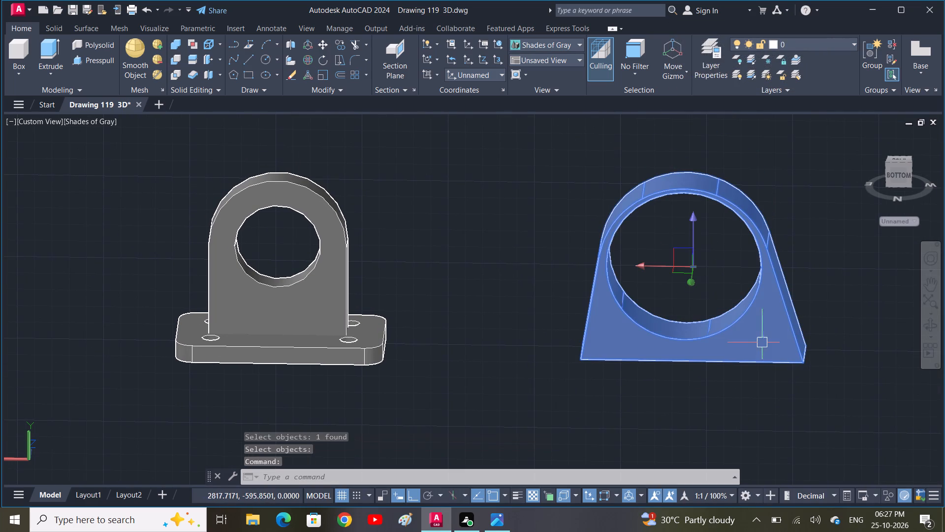
key(m)
key(space)
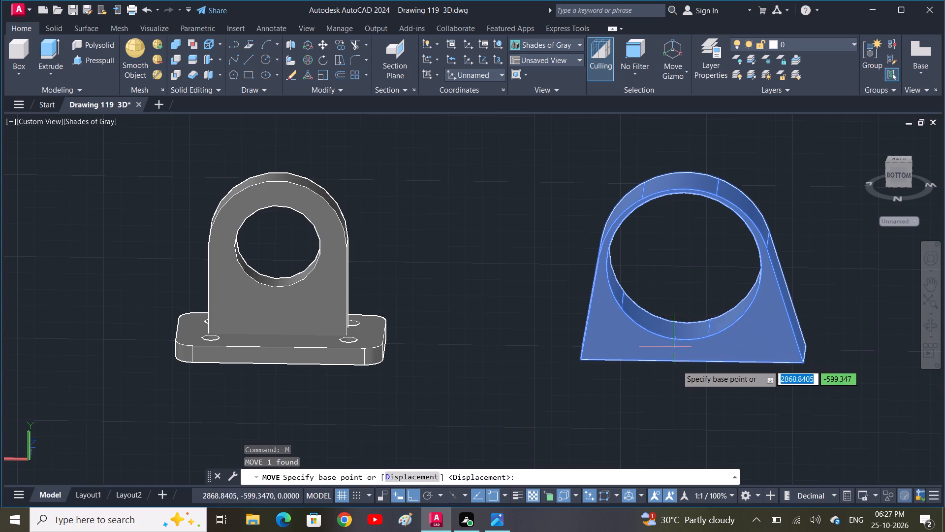
click(691, 363)
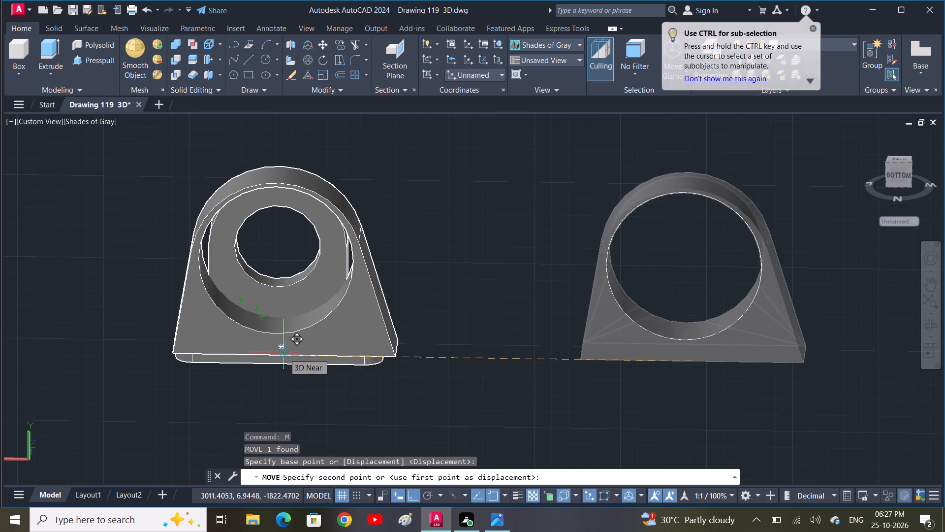
click(284, 354)
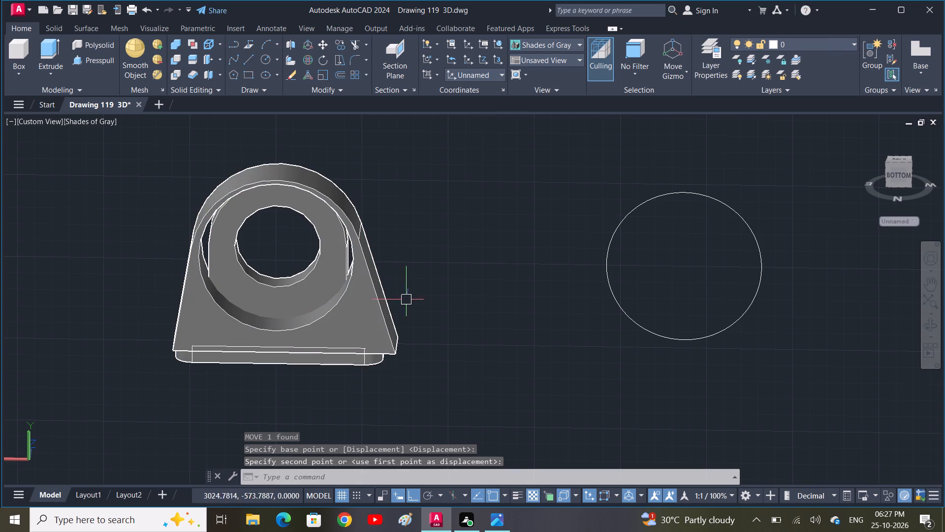
Erase the leftover radius 45 circle beside the bracket.
drag(796, 420, 791, 413)
click(583, 114)
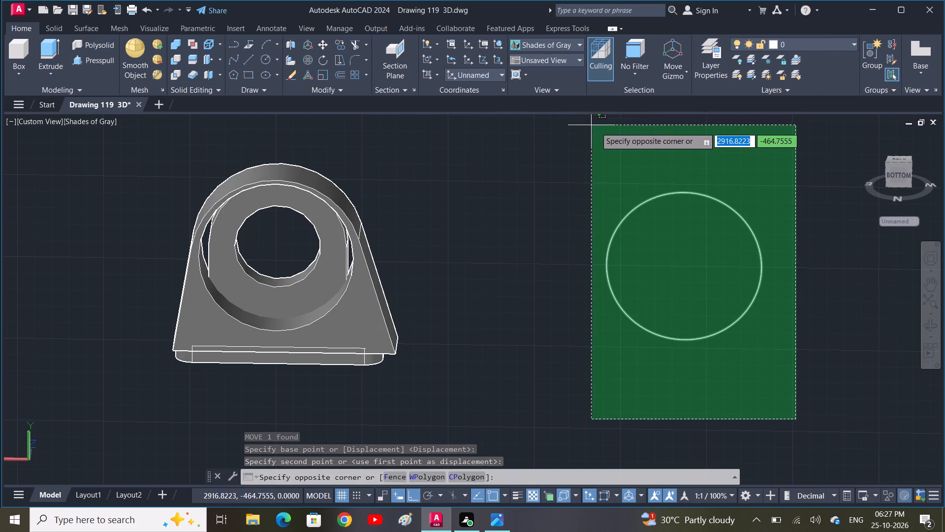
click(623, 191)
key(Delete)
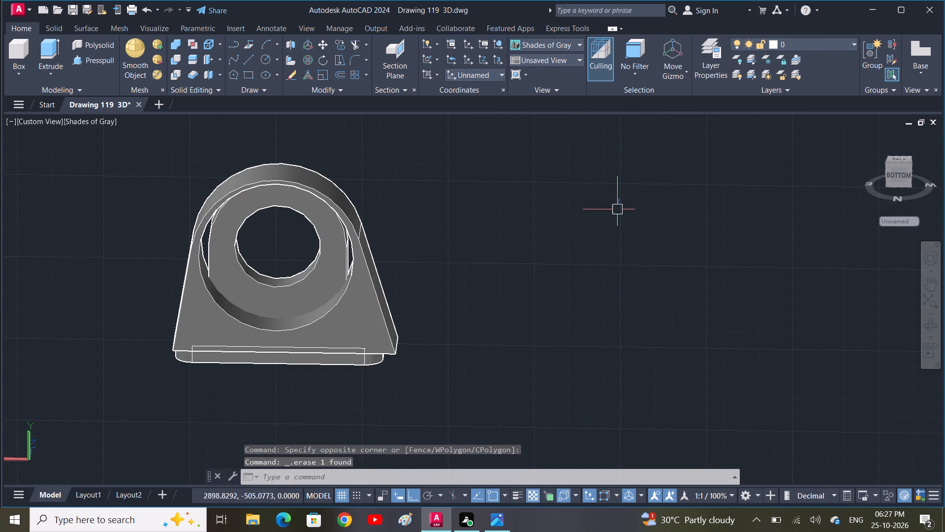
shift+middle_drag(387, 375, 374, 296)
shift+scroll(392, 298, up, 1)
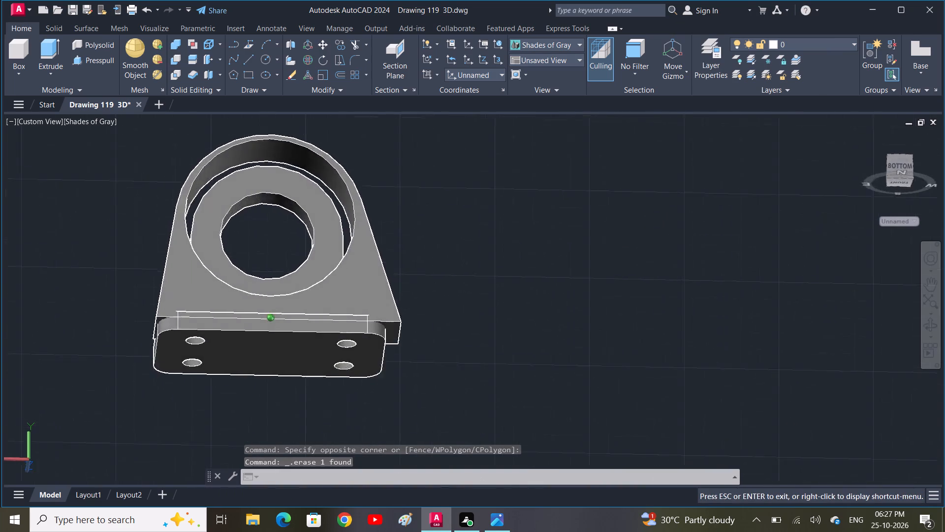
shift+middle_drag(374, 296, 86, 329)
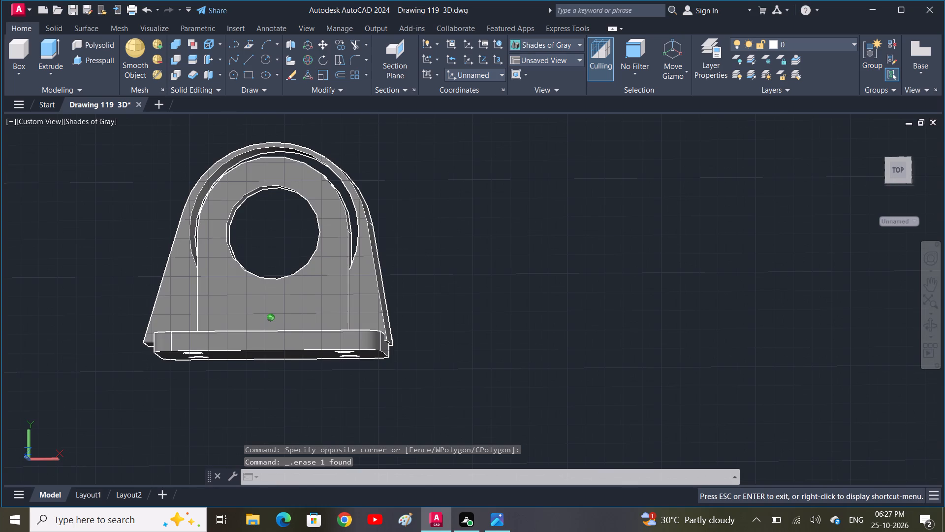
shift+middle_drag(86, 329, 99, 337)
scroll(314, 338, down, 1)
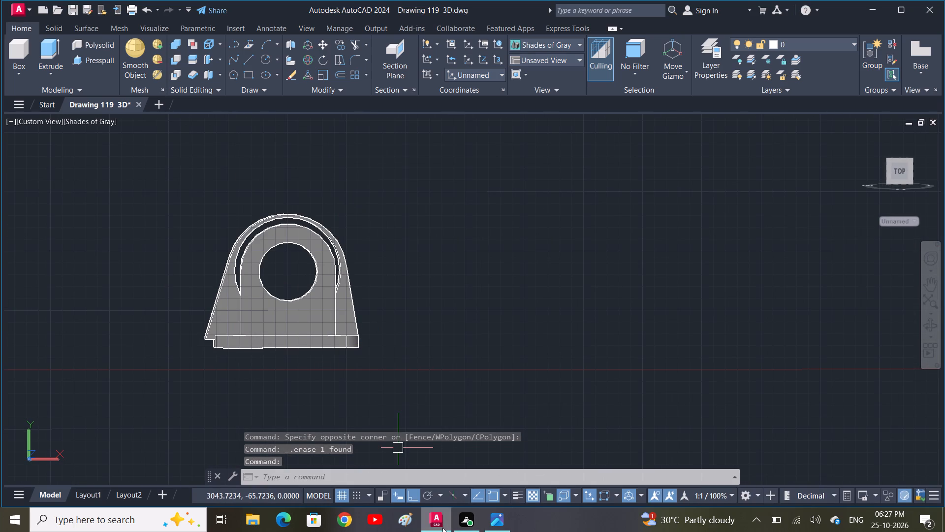
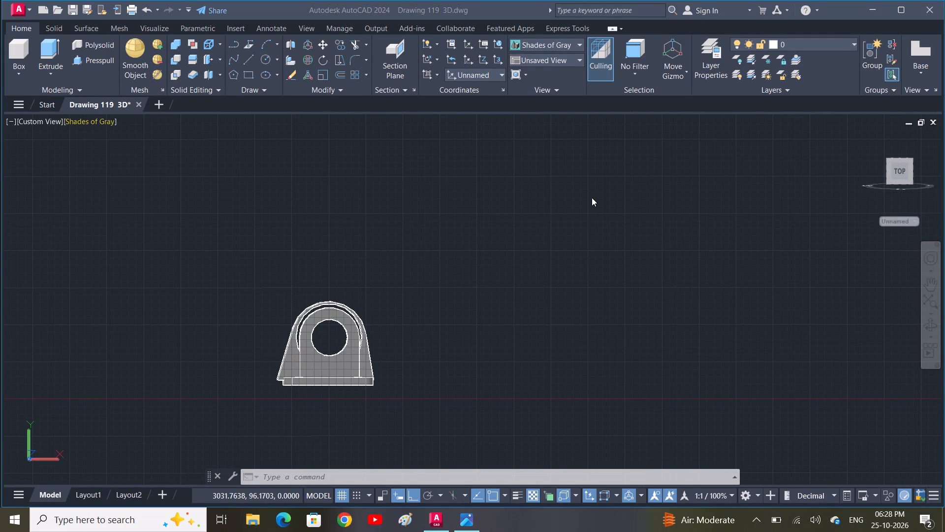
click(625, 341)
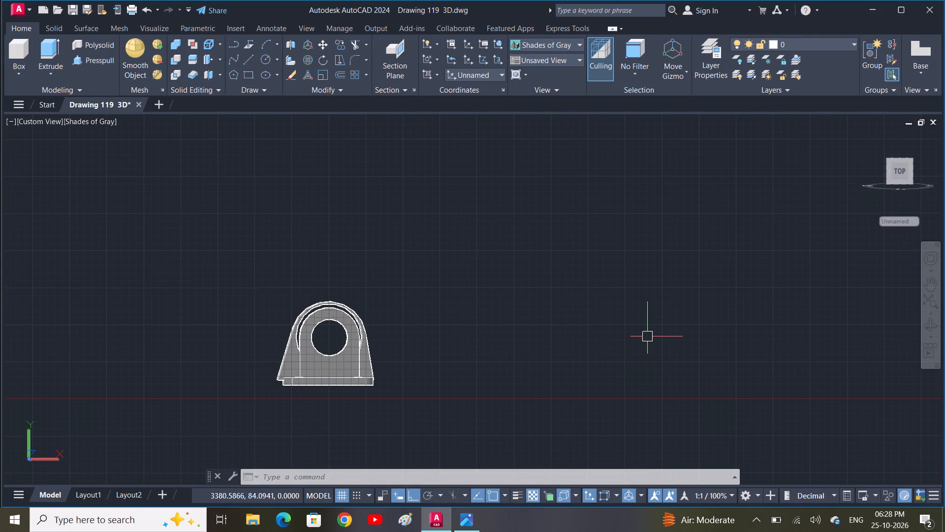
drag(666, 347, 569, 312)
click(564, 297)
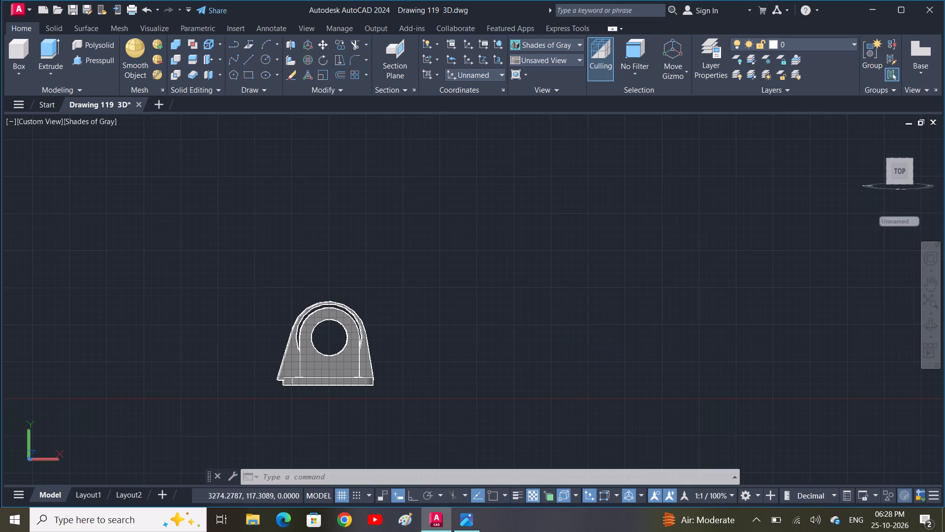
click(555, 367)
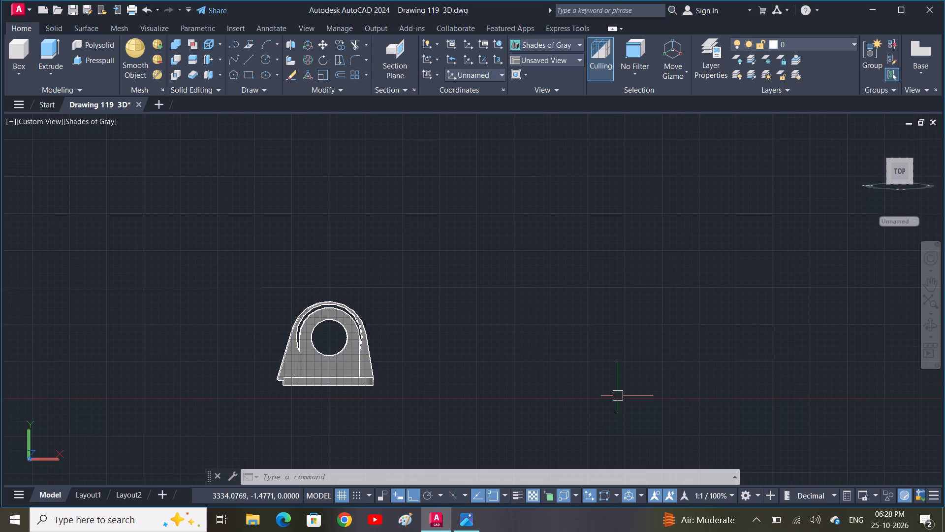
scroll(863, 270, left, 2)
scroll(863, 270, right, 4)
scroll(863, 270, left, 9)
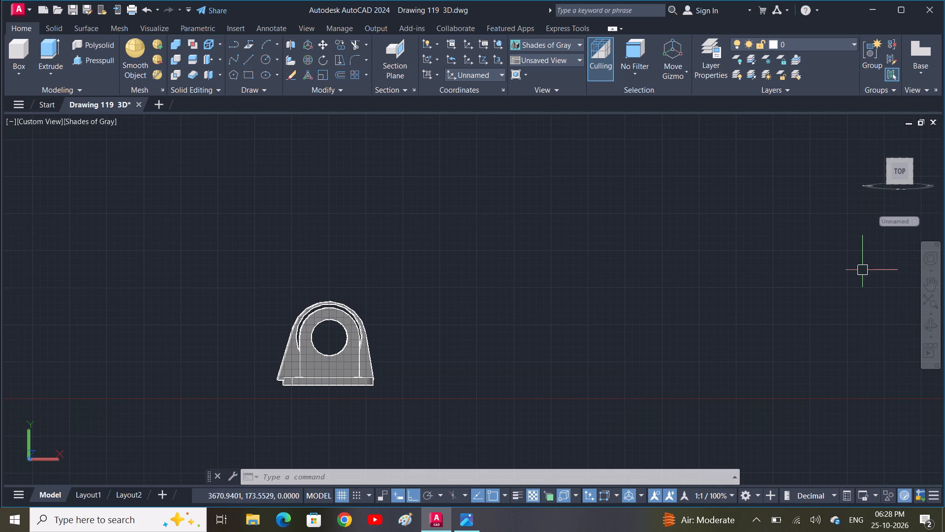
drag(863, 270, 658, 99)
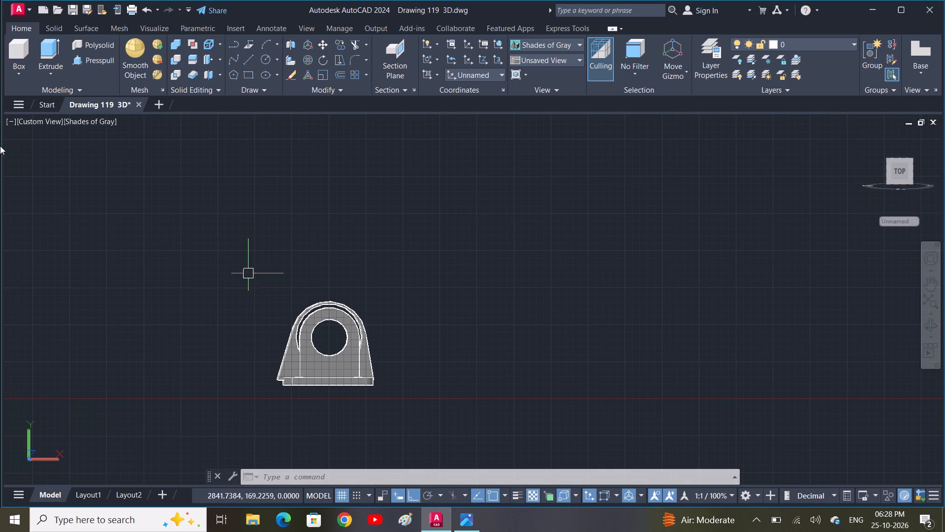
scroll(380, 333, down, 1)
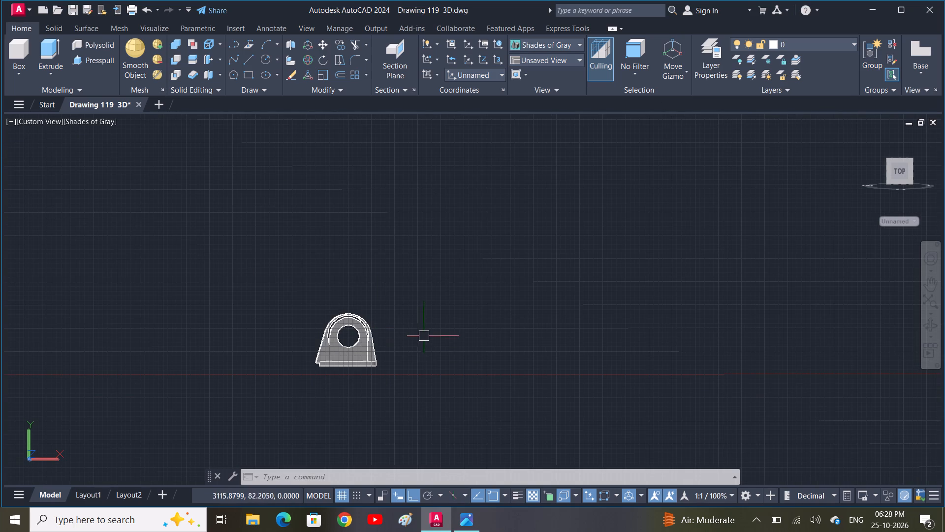
In the Top view, draw an open U-shaped path of three orthogonal lines beside the bracket, its first leg about 804 long.
click(36, 124)
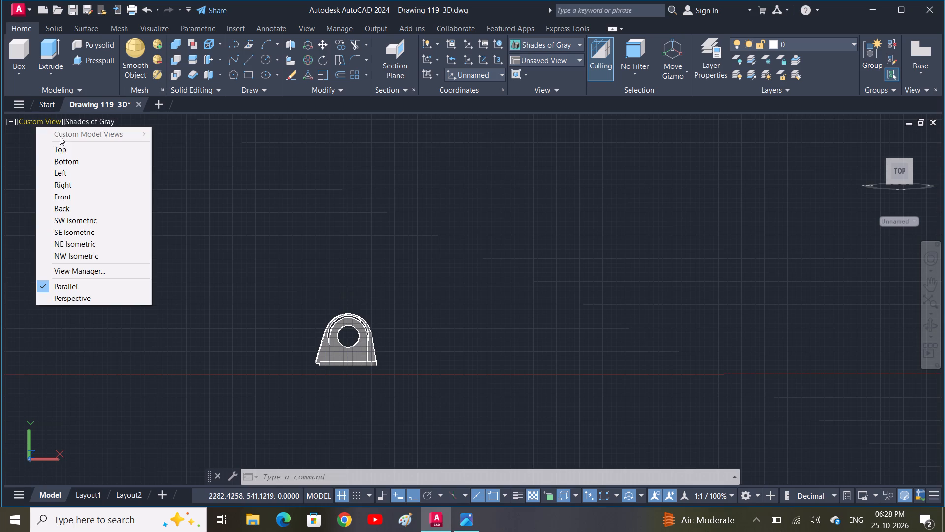
click(79, 145)
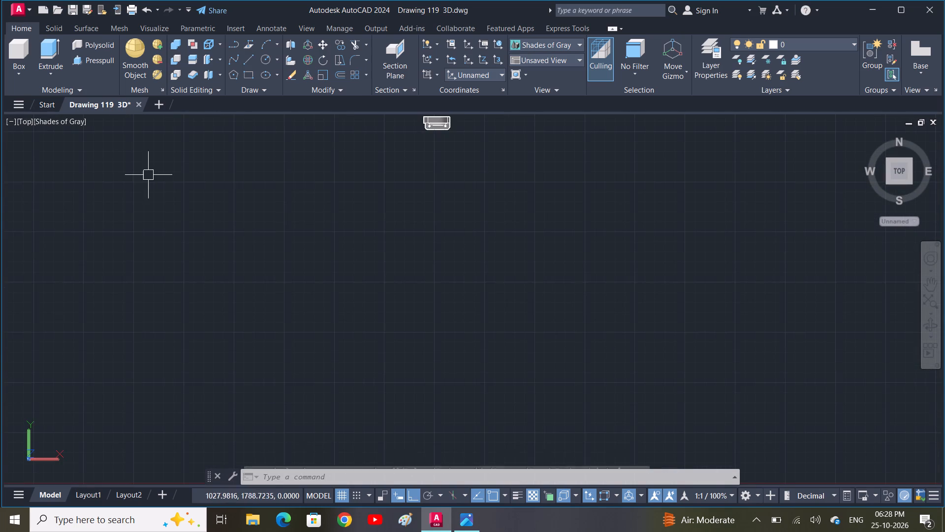
scroll(355, 183, down, 1)
middle_drag(423, 216, 358, 235)
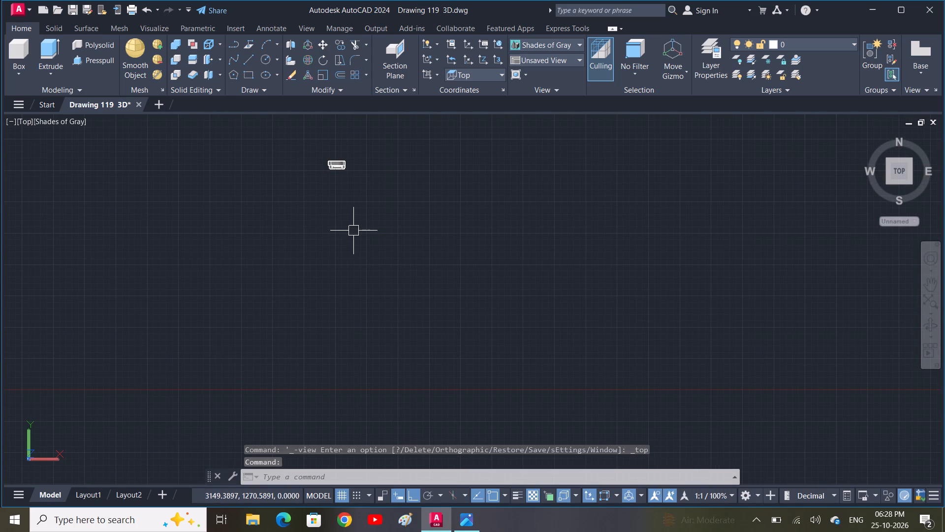
text(L)
key(space)
click(444, 219)
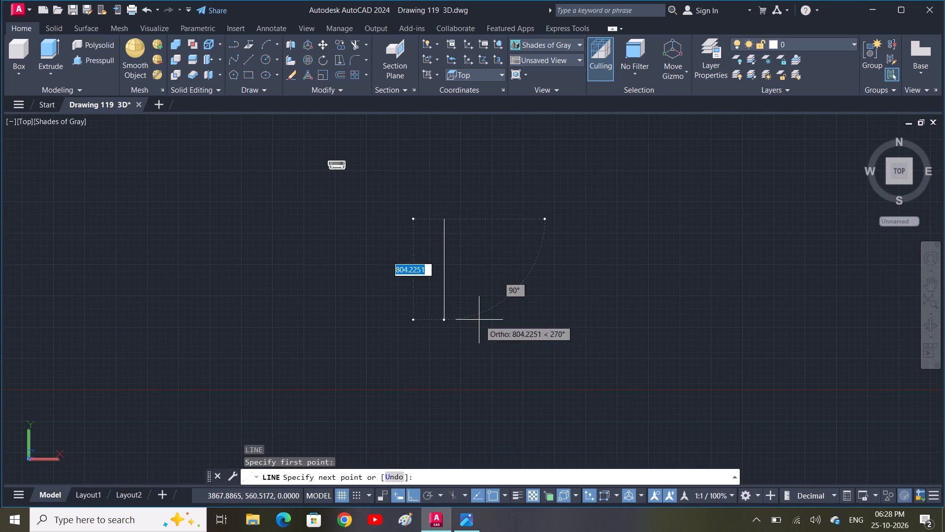
click(479, 320)
click(543, 298)
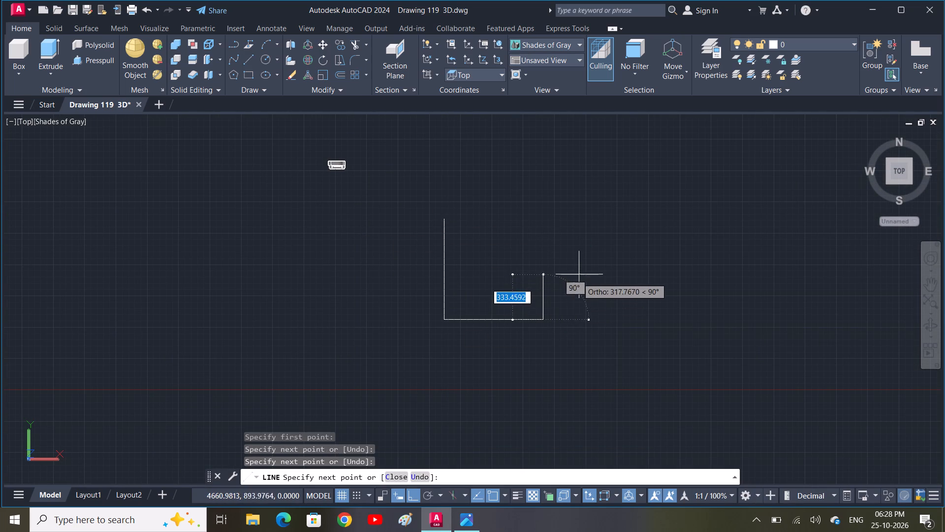
click(580, 241)
key(space)
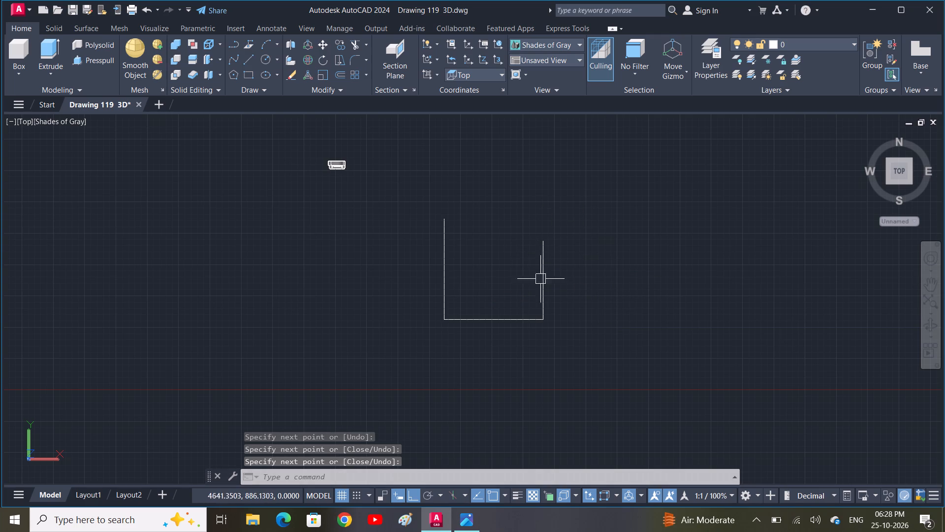
In the Front view, draw a radius 45 circle centred on the left end of the U-shaped path's base line.
click(27, 120)
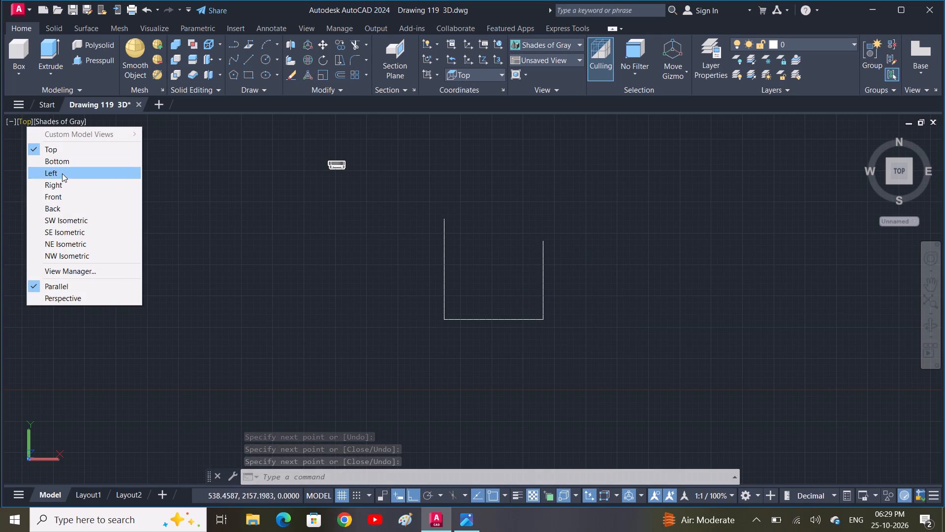
click(78, 200)
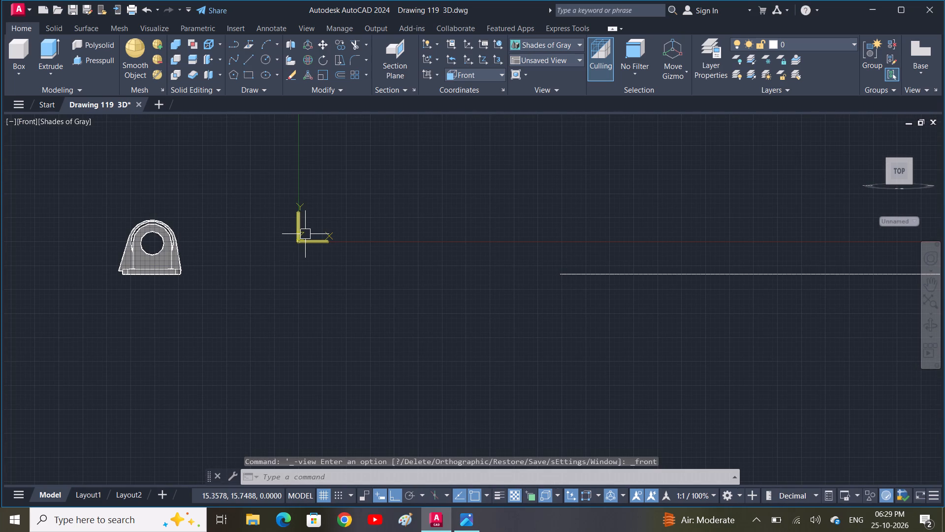
text(C)
key(space)
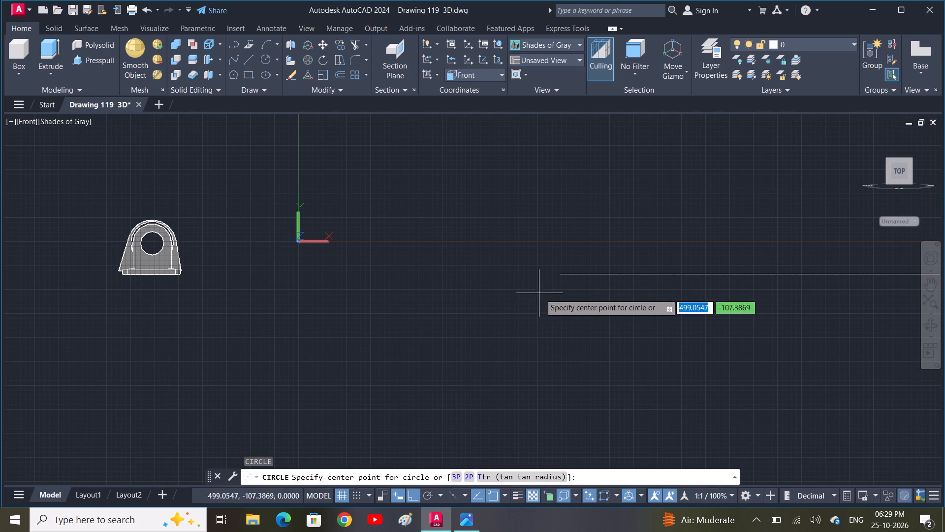
click(559, 275)
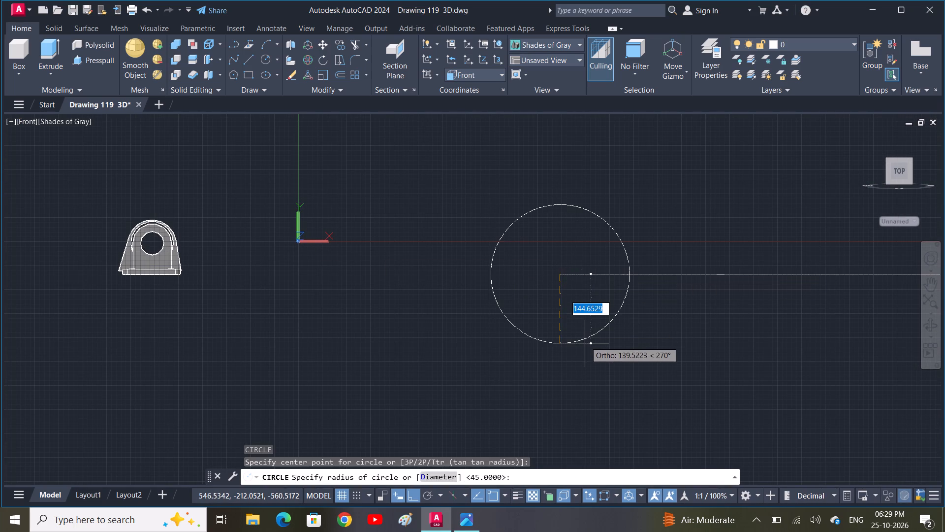
text(45)
key(space)
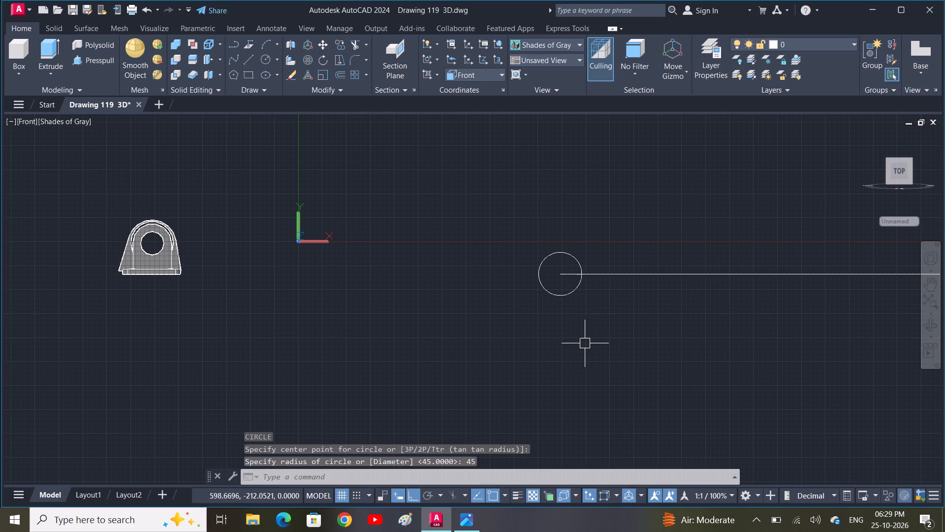
Move the radius 45 circle by its centre from the path corner to the free end of the long leg, with Ortho off.
middle_drag(579, 324, 348, 319)
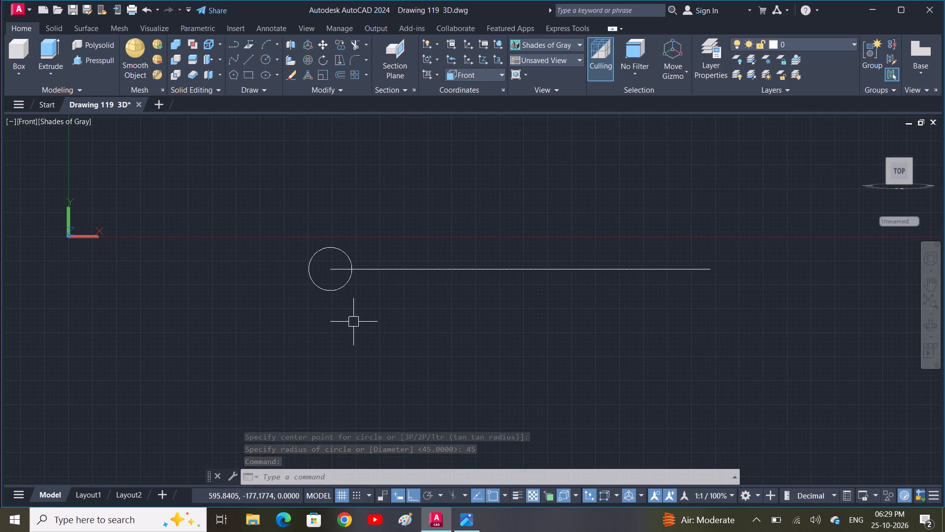
shift+middle_drag(354, 322, 369, 237)
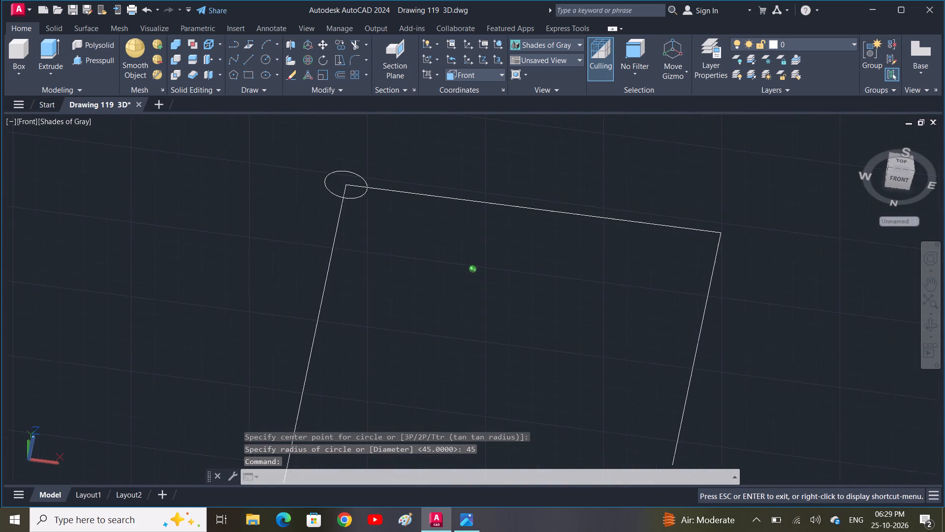
shift+middle_drag(369, 237, 368, 237)
click(351, 198)
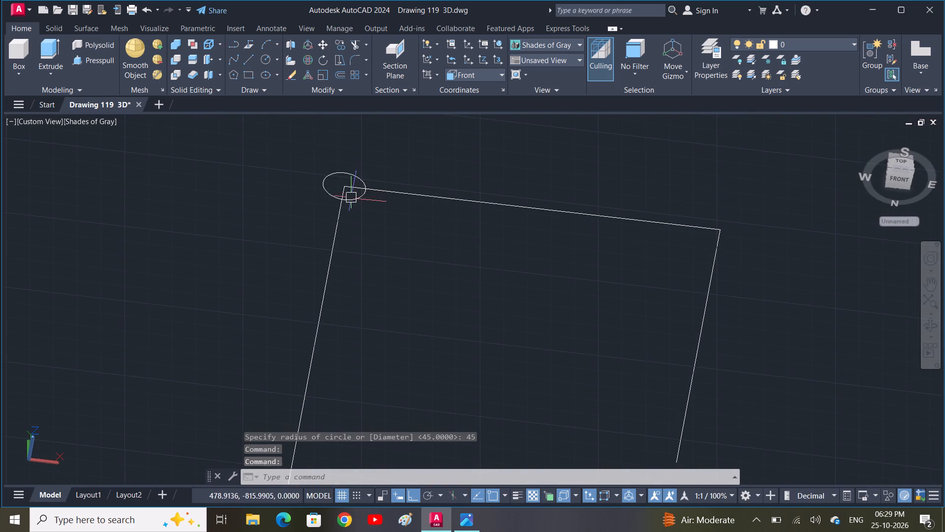
key(m)
key(space)
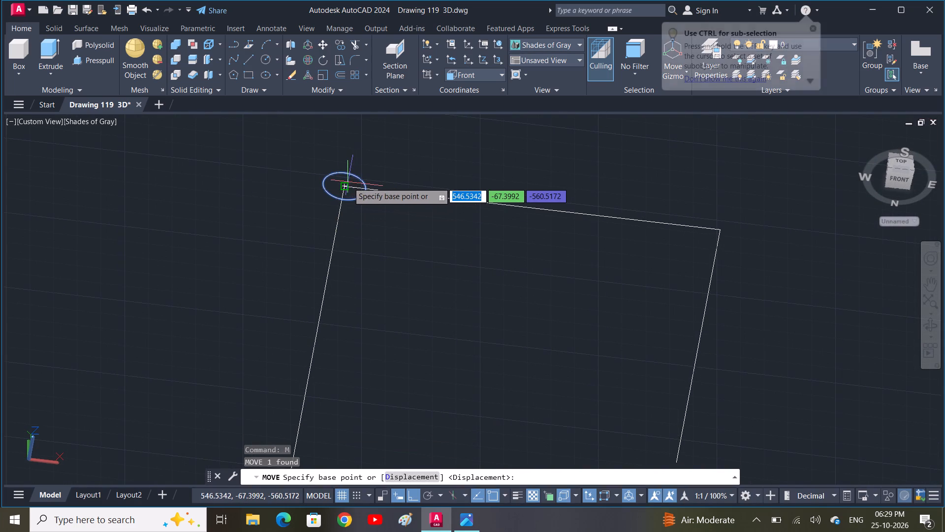
click(346, 182)
middle_drag(342, 307, 360, 168)
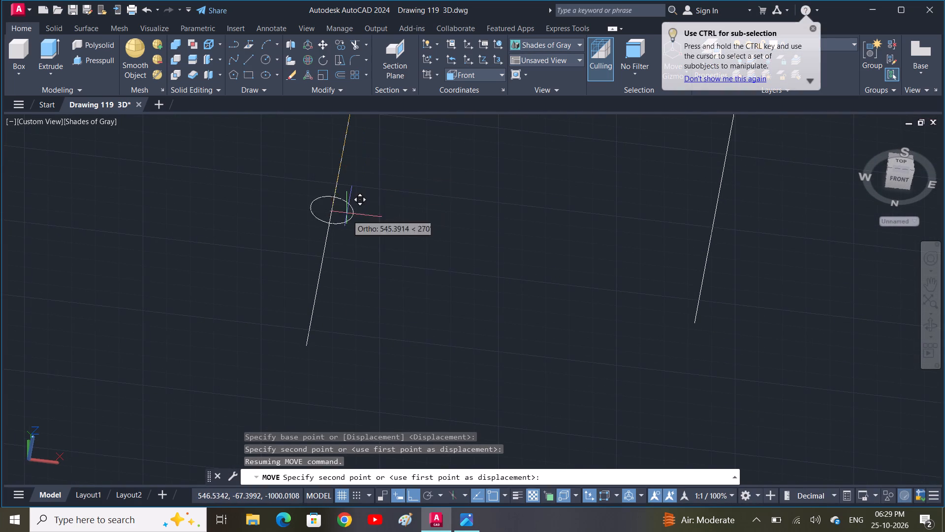
key(F8)
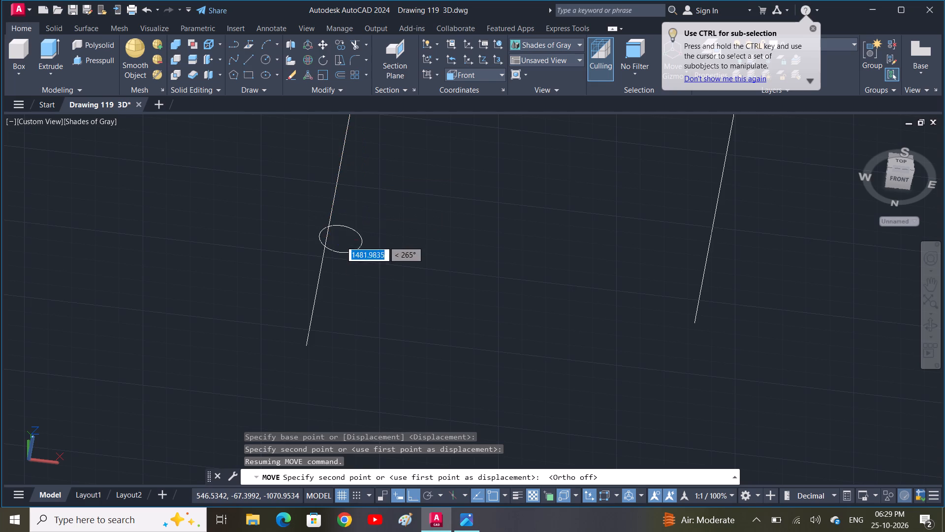
click(308, 342)
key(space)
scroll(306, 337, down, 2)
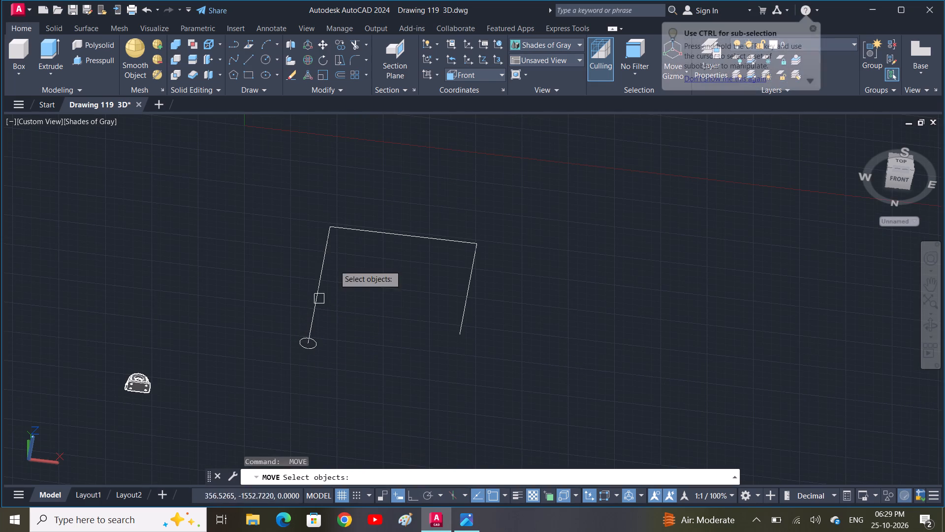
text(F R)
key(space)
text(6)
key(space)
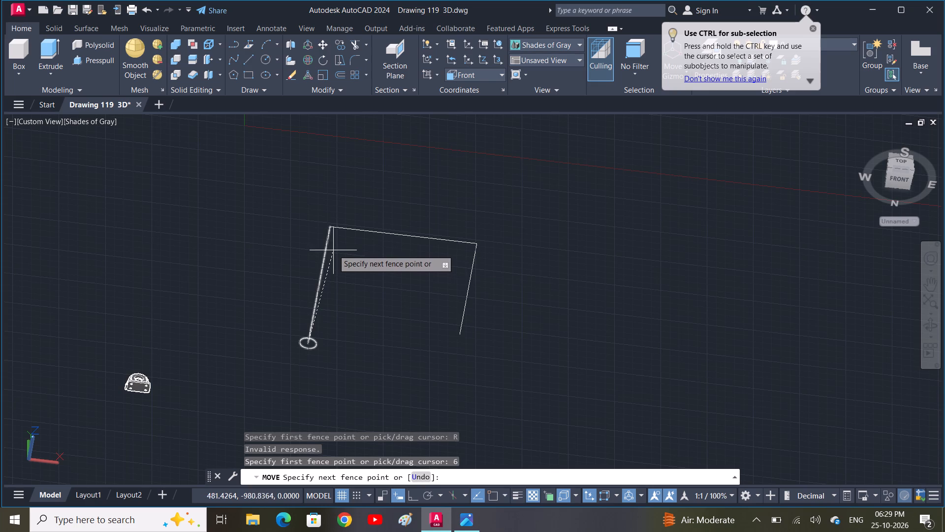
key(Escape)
Fillet the corner between the path's base line and its long leg with a radius of 6.
key(f)
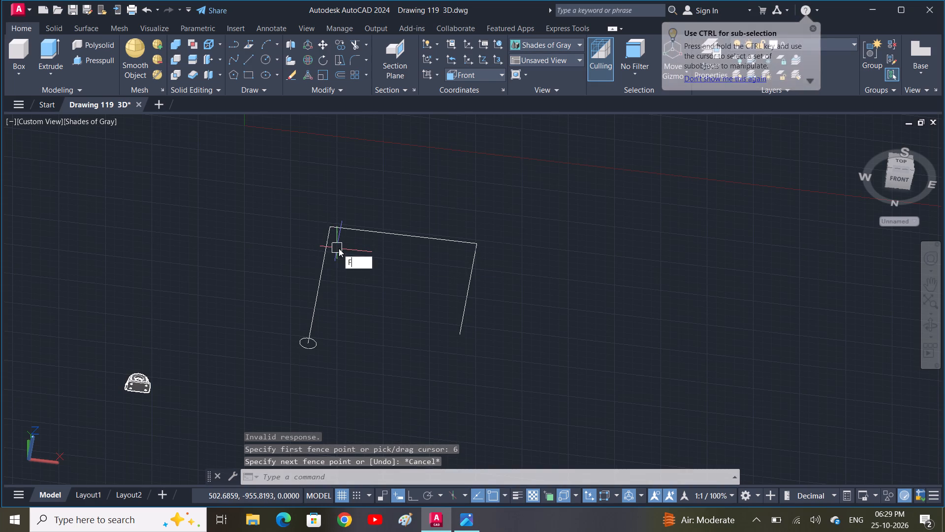
key(space)
text(R)
key(space)
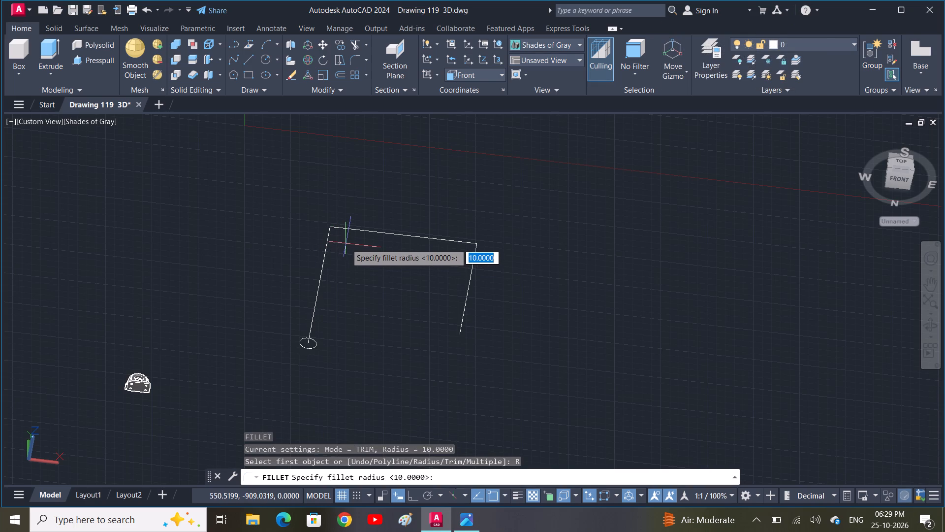
text(6)
key(space)
click(347, 232)
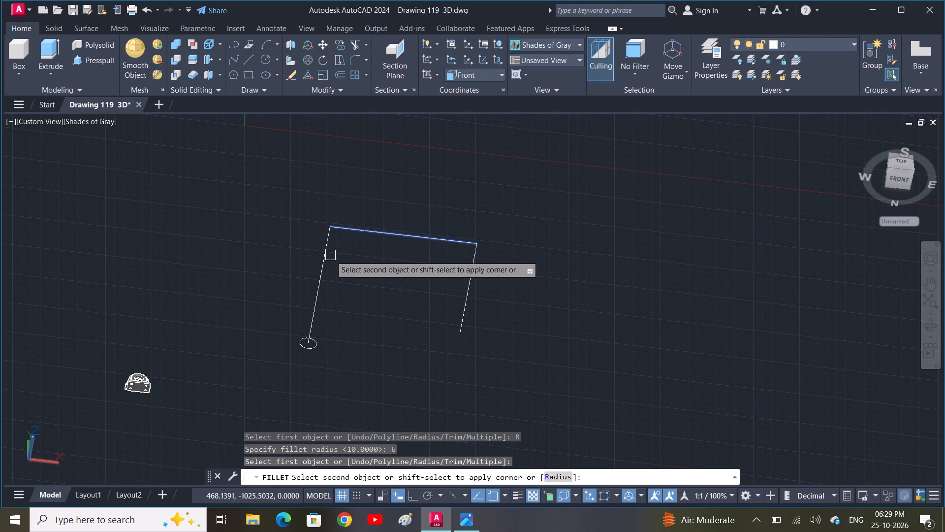
click(328, 258)
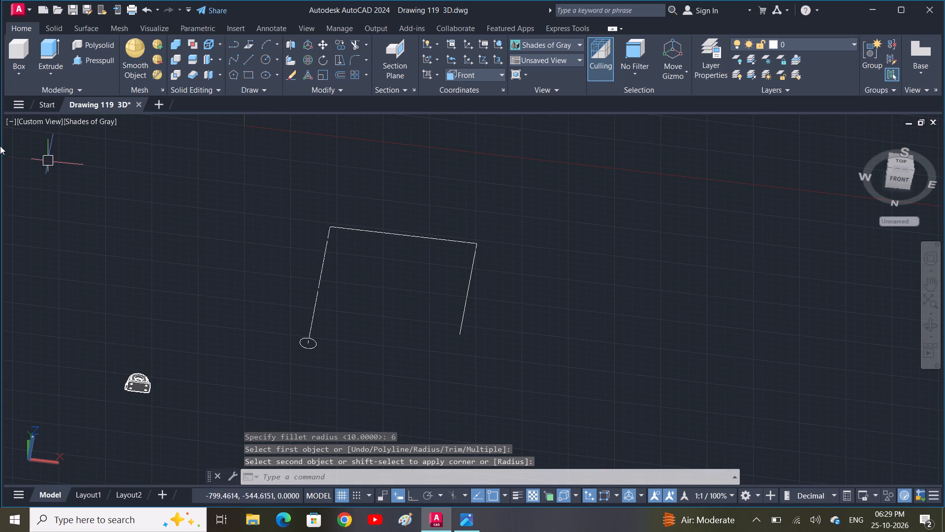
Return to the Top view and apply the radius 6 fillet again between the long leg and the base line.
click(38, 124)
click(86, 151)
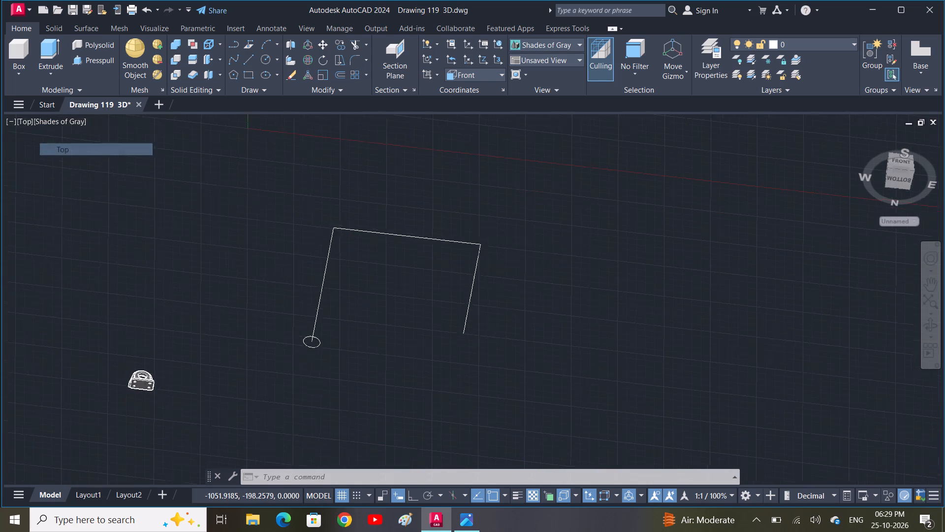
middle_drag(418, 303, 354, 280)
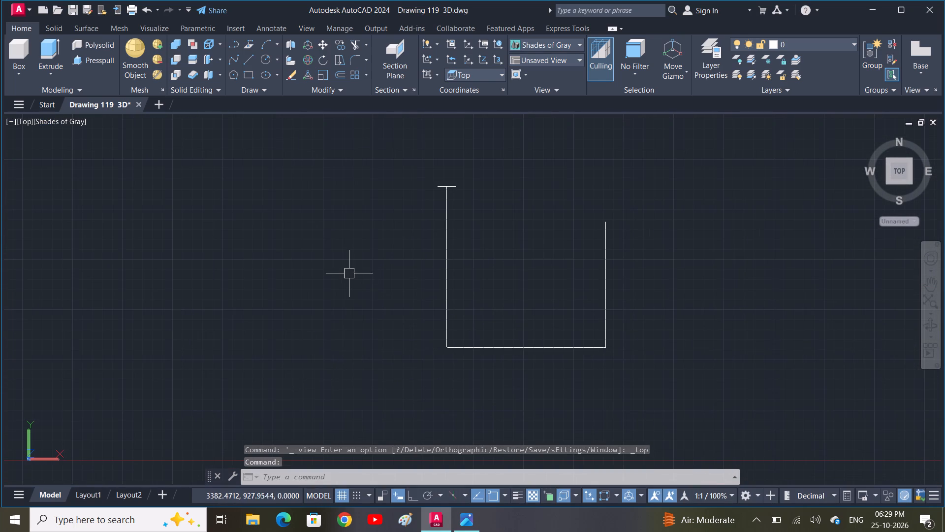
key(f)
key(space)
text(R)
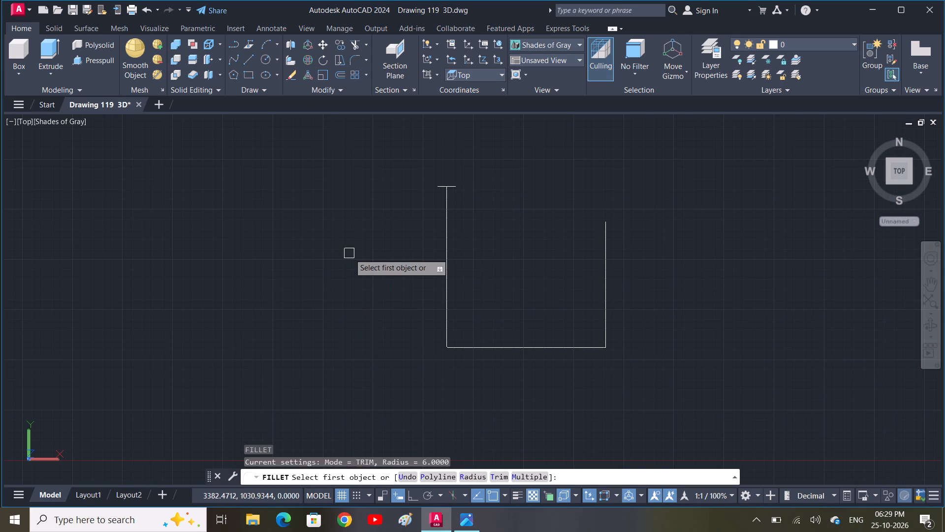
key(space)
key(space)
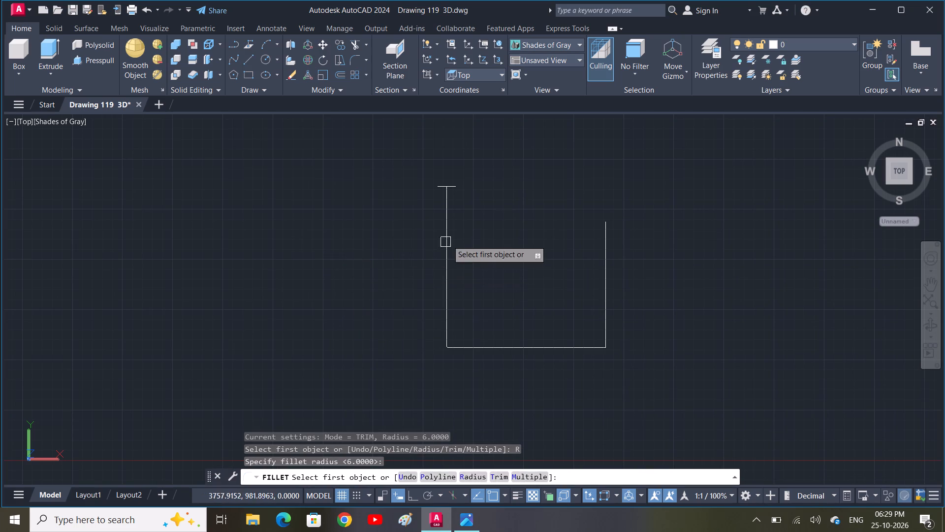
click(448, 251)
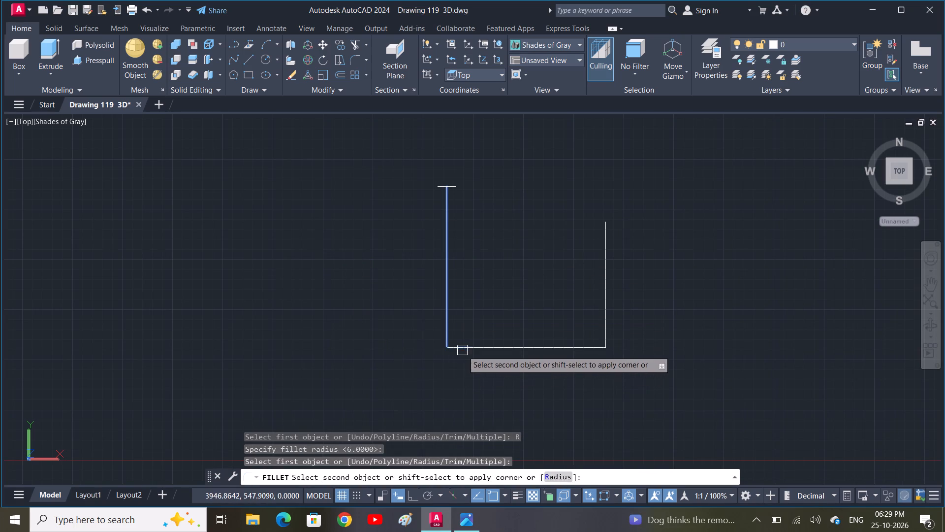
click(463, 351)
scroll(421, 334, up, 2)
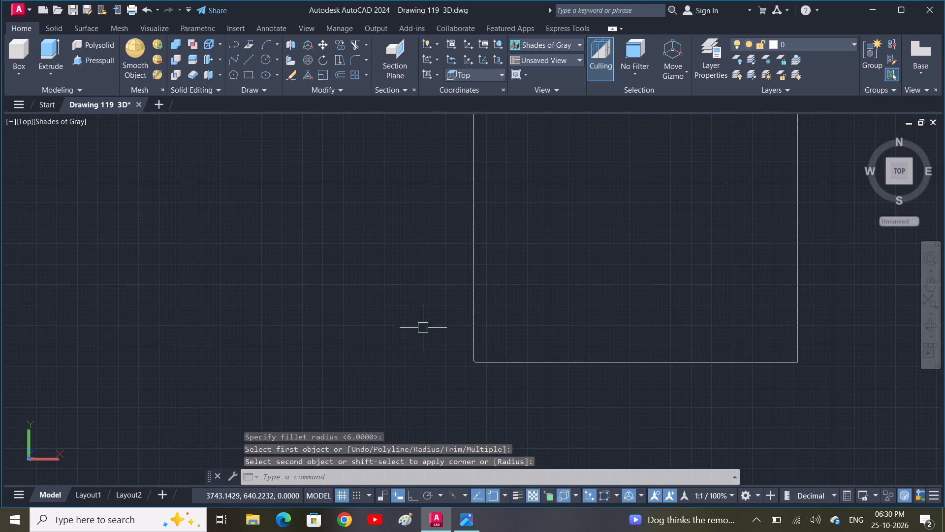
Fillet the corner between the U-shaped path's long leg and base line with a radius of 50.
middle_drag(485, 370, 421, 329)
scroll(414, 327, up, 7)
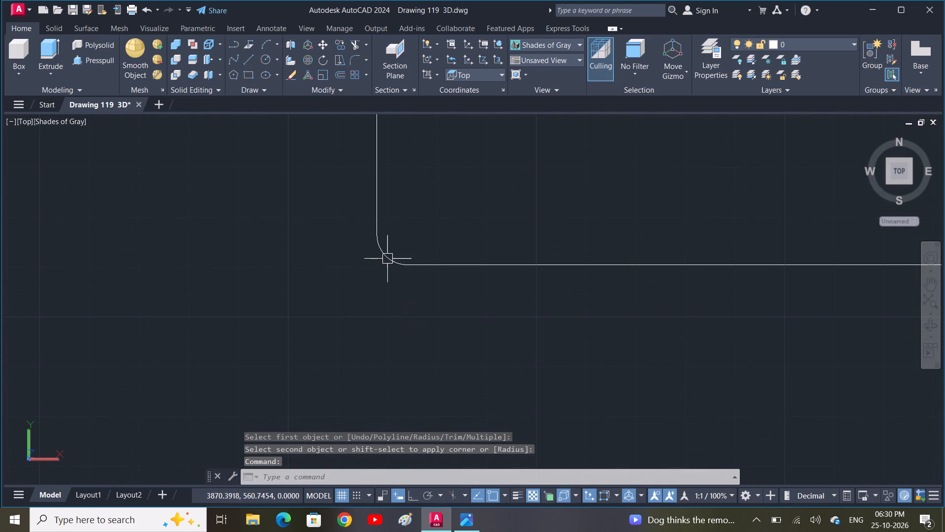
scroll(388, 259, down, 4)
scroll(406, 273, up, 3)
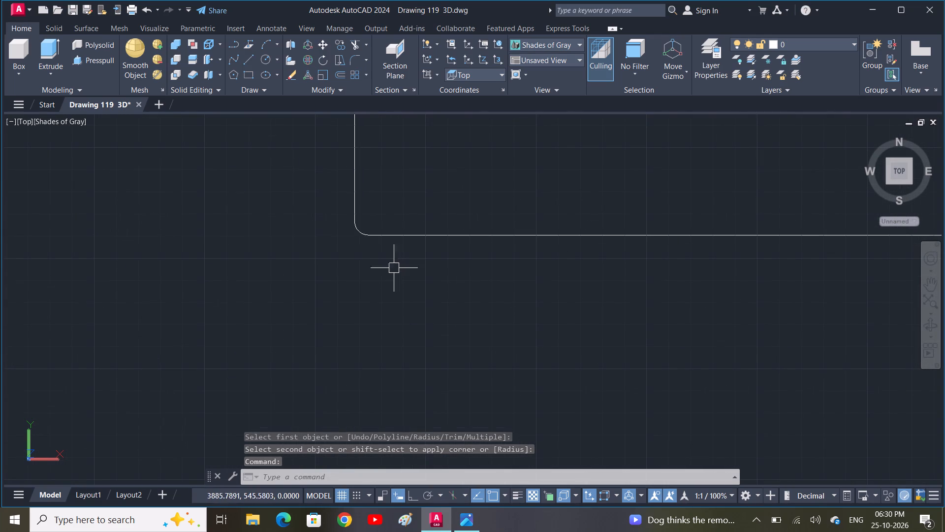
click(360, 231)
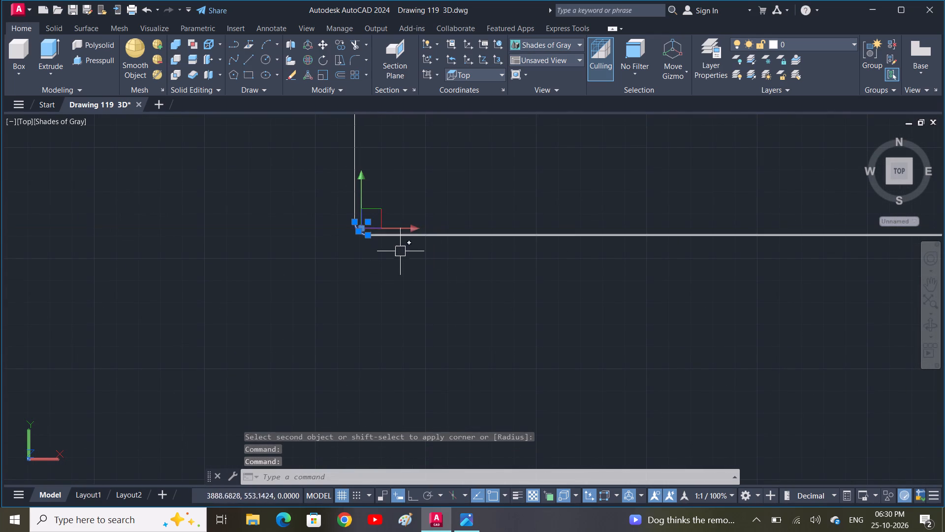
key(Escape)
key(f)
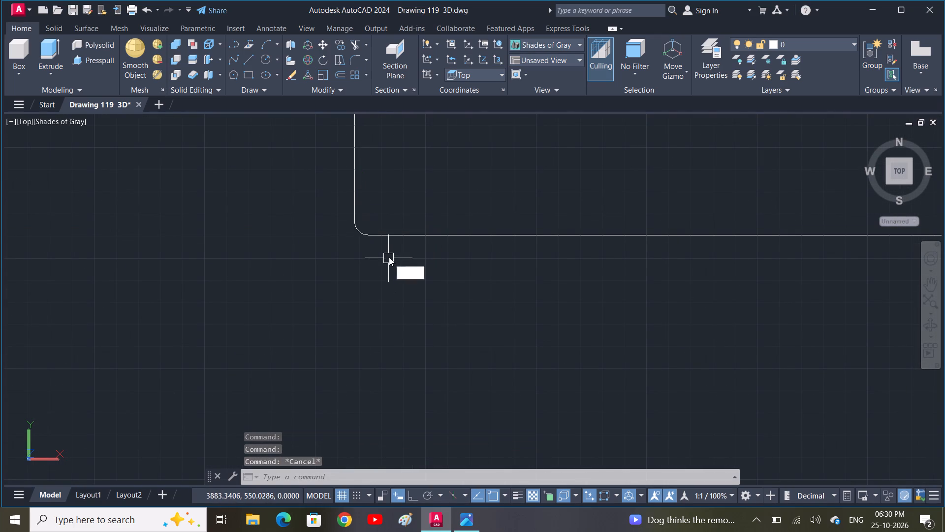
key(space)
text(R)
key(space)
key(5)
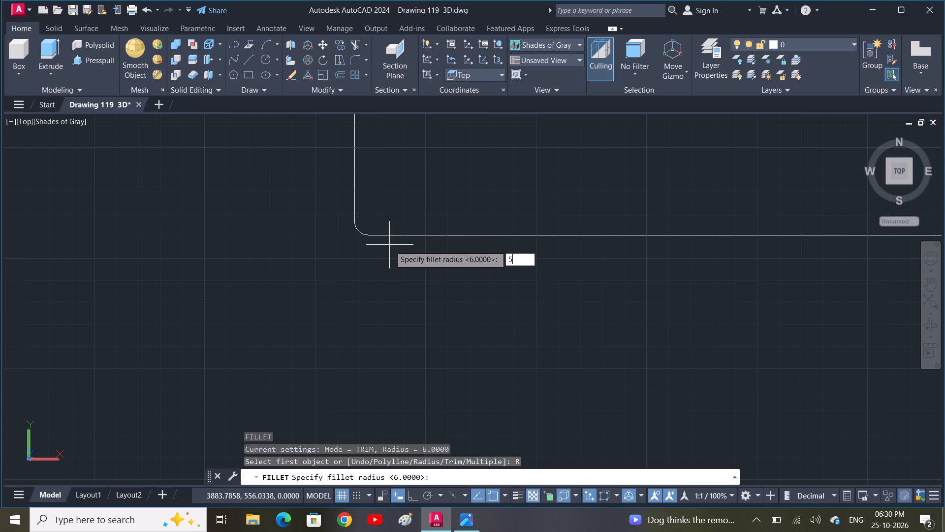
key(0)
key(space)
click(352, 201)
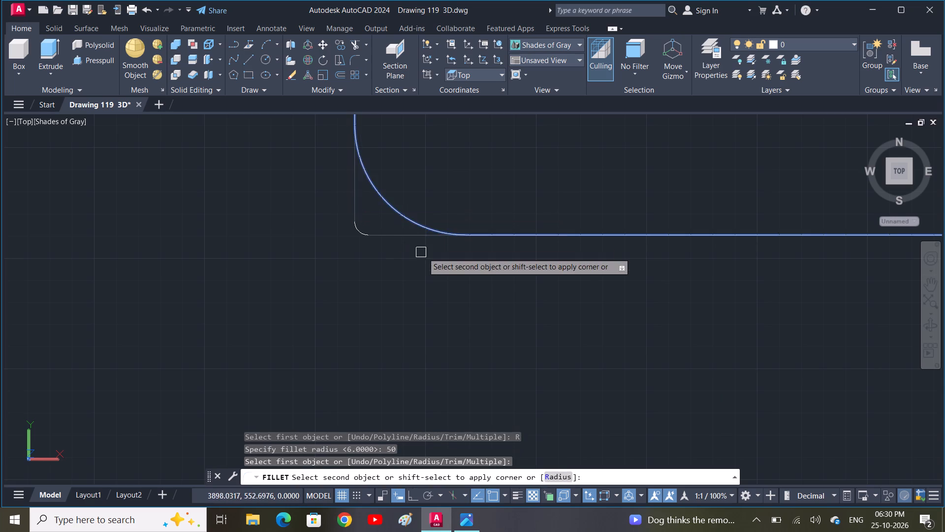
click(463, 230)
click(468, 239)
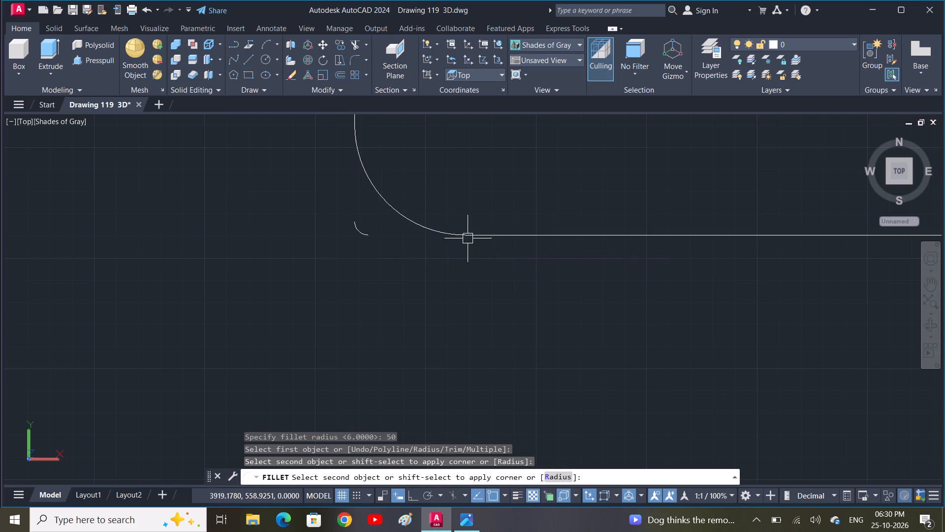
Fillet the corner between the path's short leg and base line with a radius of 80.
scroll(468, 240, down, 2)
middle_drag(508, 263, 205, 320)
scroll(377, 285, down, 1)
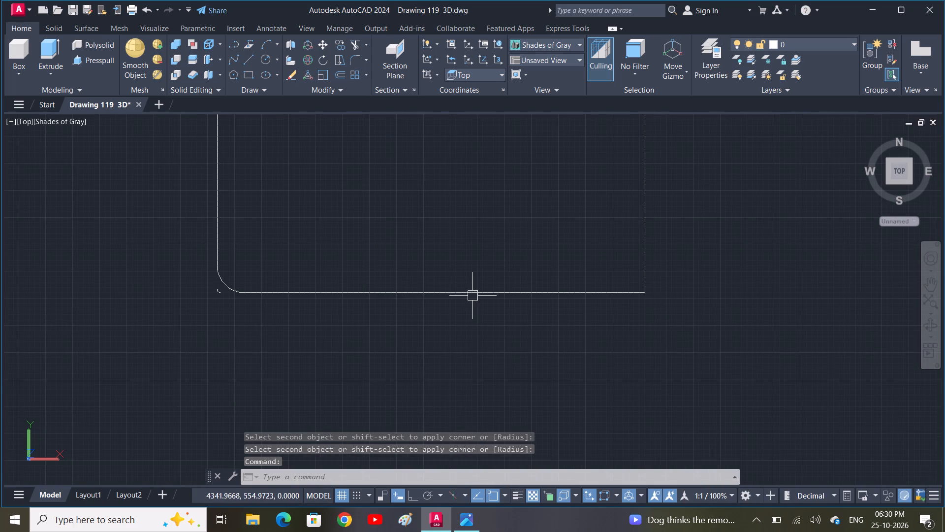
middle_drag(472, 299, 392, 314)
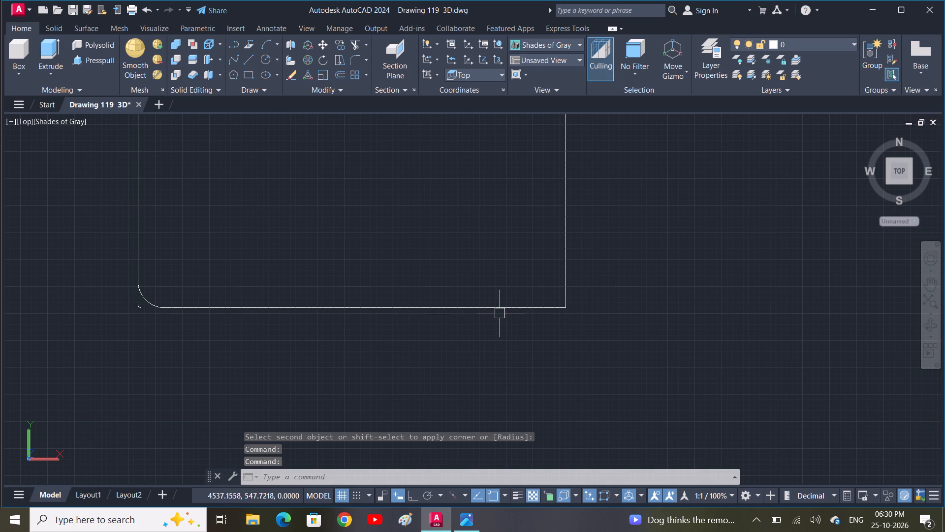
text(F R)
key(space)
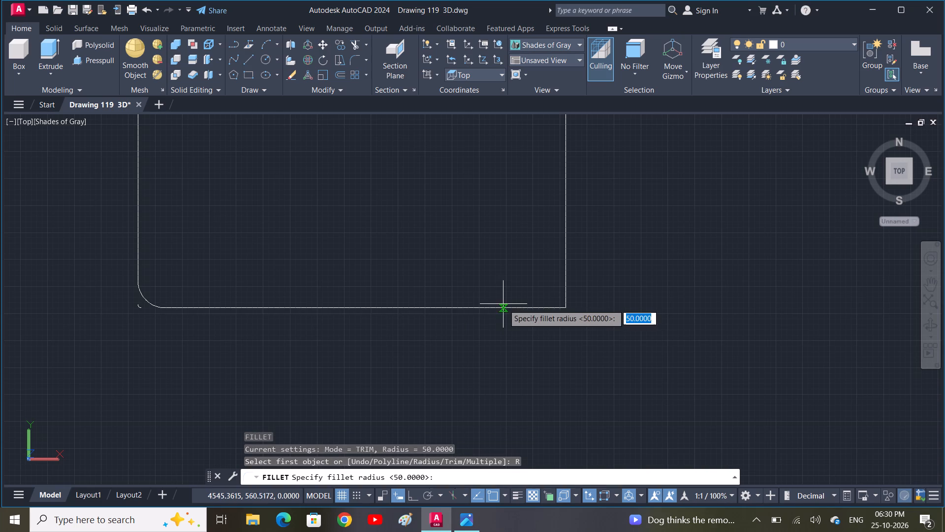
text(80)
key(space)
click(567, 243)
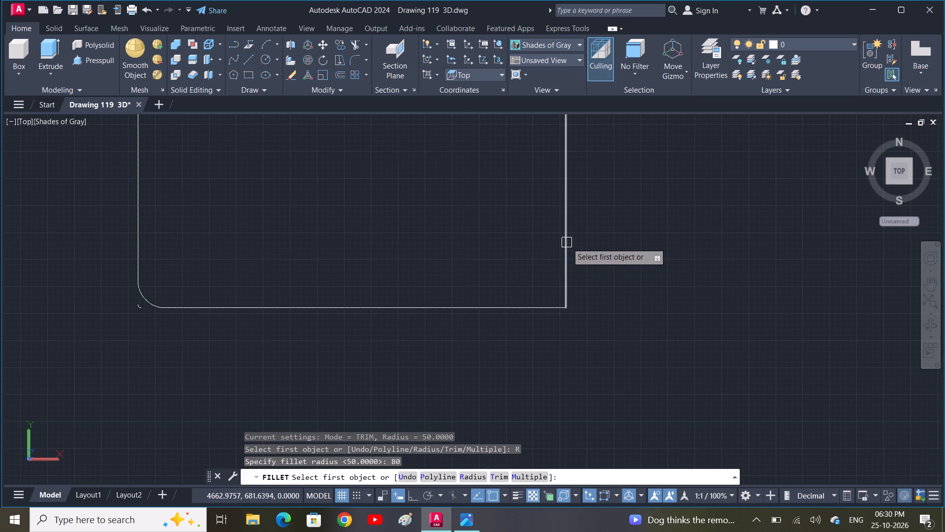
click(477, 307)
key(Escape)
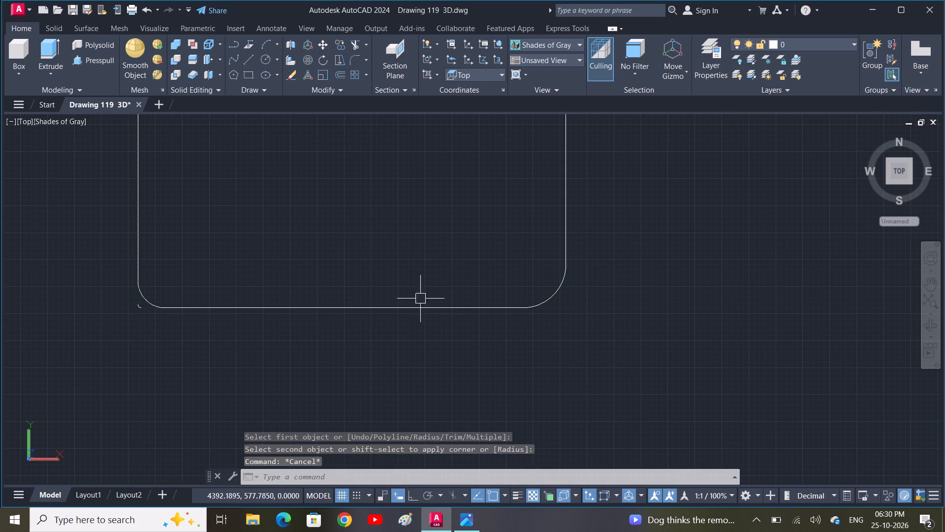
Delete the two leftover radius 6 fillet arcs lying outside the radius 50 corner of the path.
scroll(408, 279, down, 1)
scroll(339, 257, down, 2)
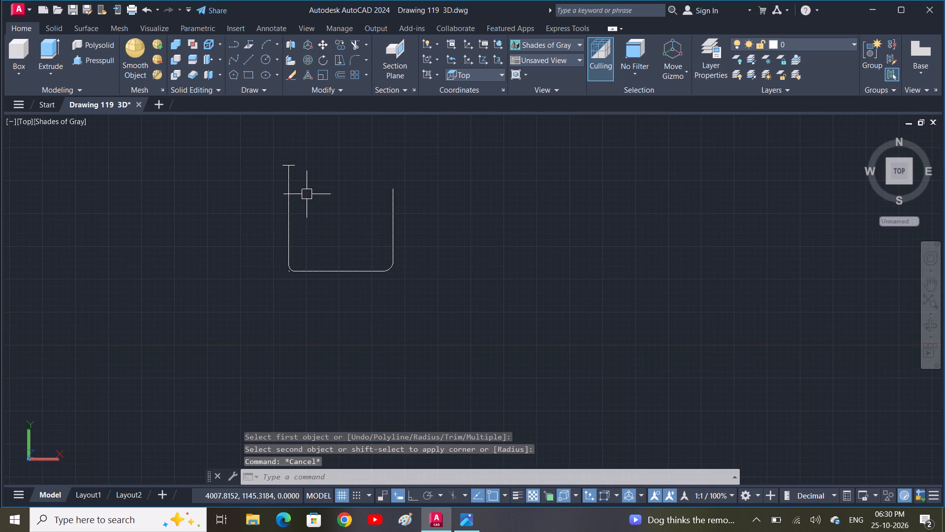
shift+middle_drag(294, 183, 294, 187)
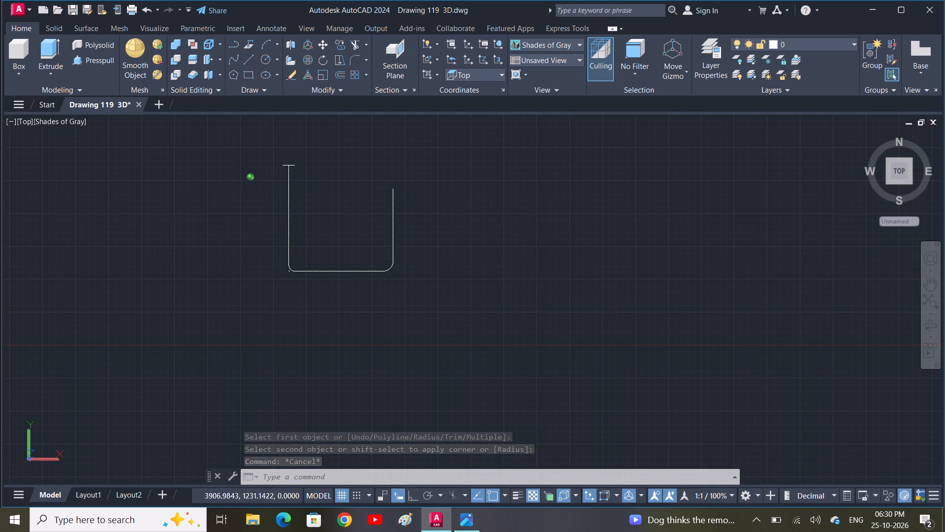
shift+middle_drag(294, 187, 309, 244)
shift+middle_drag(292, 241, 336, 244)
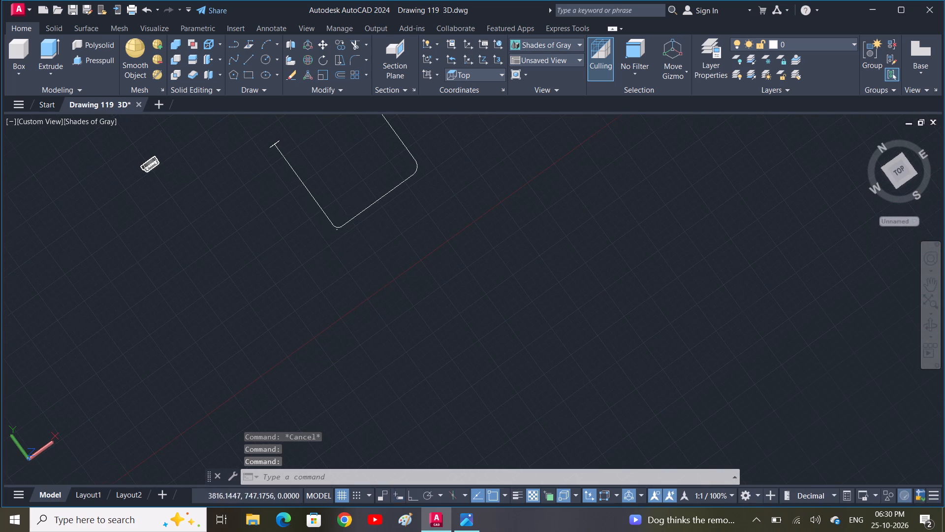
shift+drag(323, 230, 371, 224)
shift+middle_drag(372, 218, 425, 229)
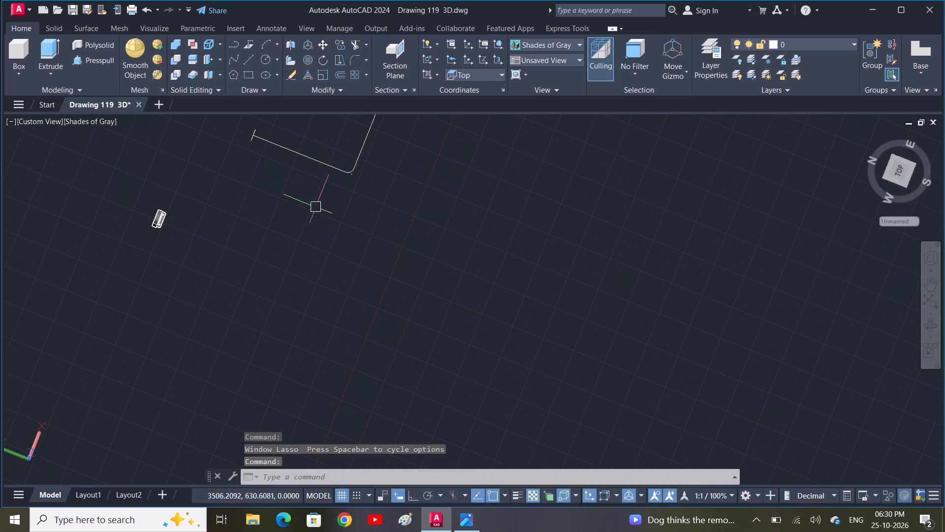
middle_drag(305, 193, 353, 251)
shift+middle_drag(345, 238, 372, 208)
shift+middle_drag(317, 201, 347, 142)
scroll(357, 197, up, 5)
scroll(241, 227, down, 2)
scroll(361, 235, up, 2)
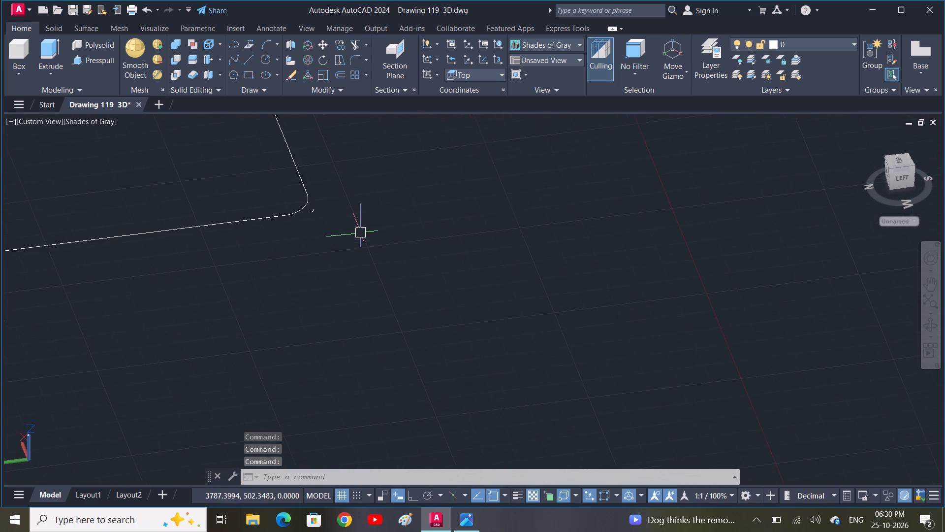
scroll(360, 233, up, 2)
click(292, 184)
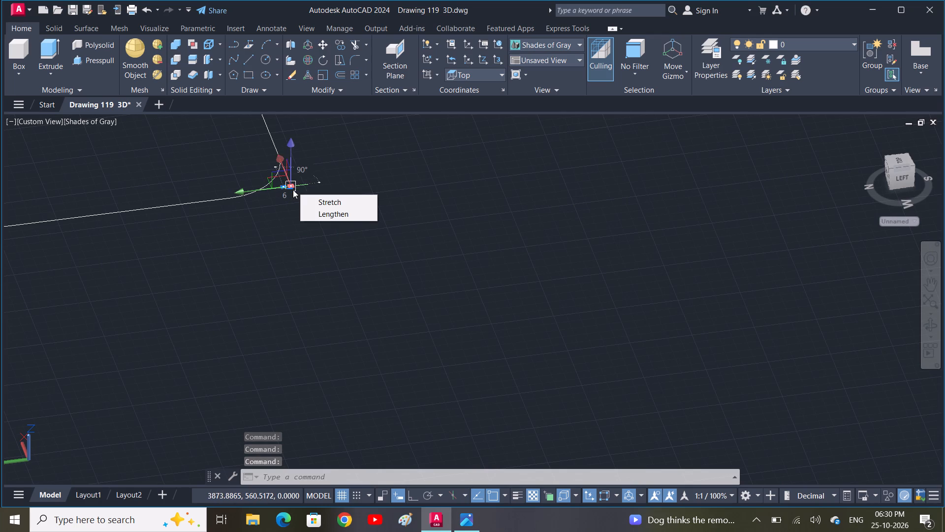
key(Delete)
key(Delete)
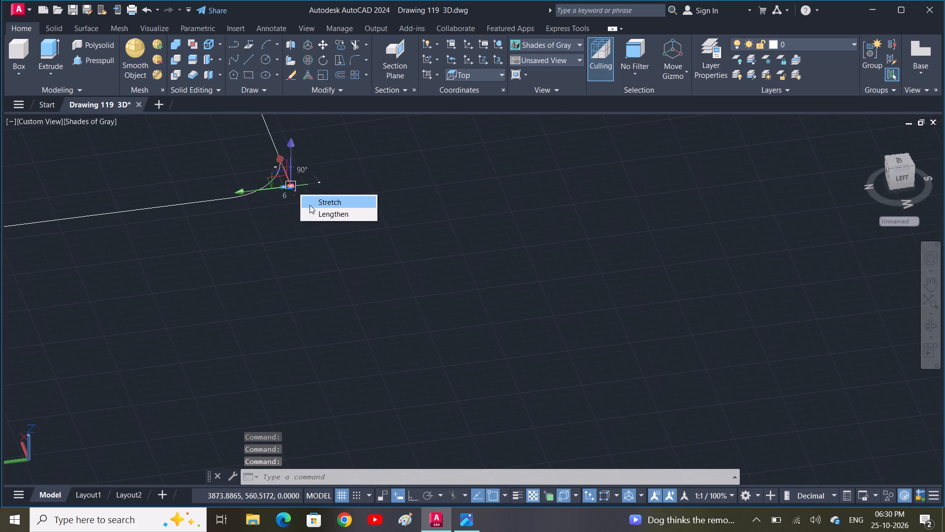
key(Escape)
key(Delete)
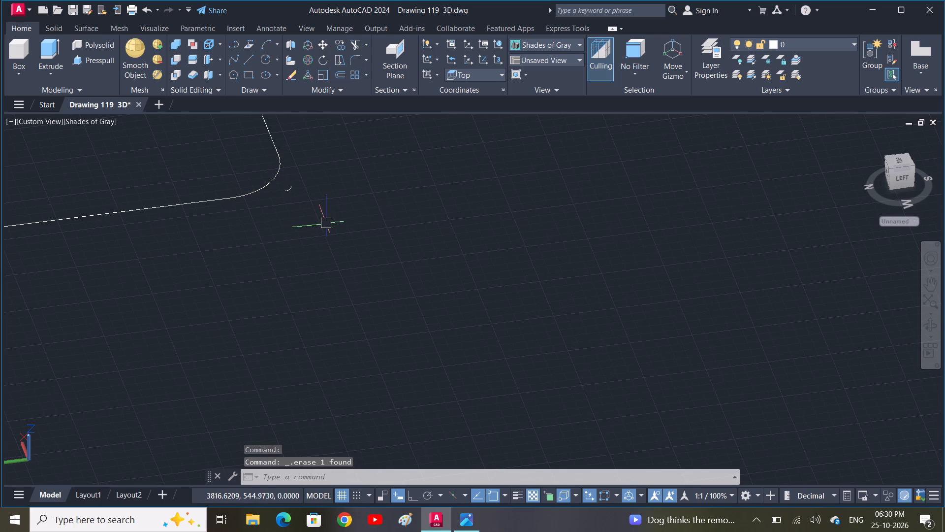
scroll(327, 234, down, 2)
click(313, 219)
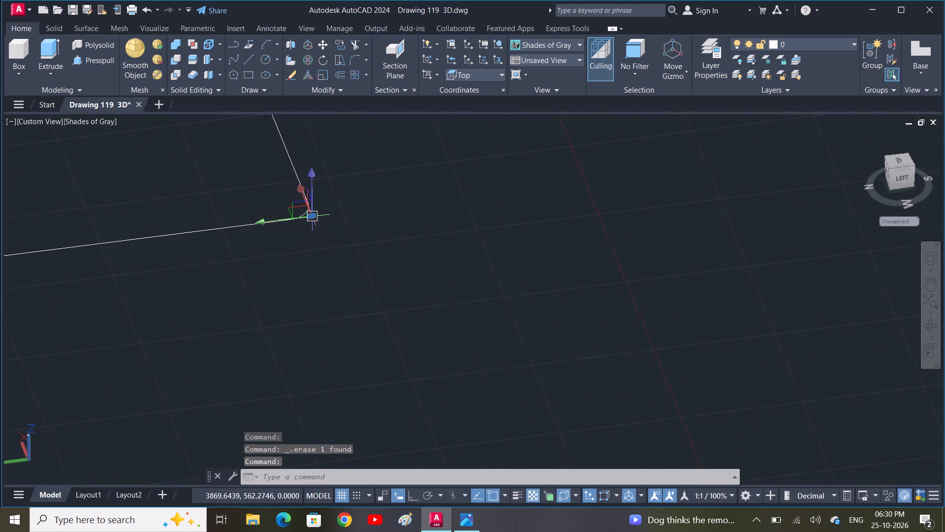
key(Delete)
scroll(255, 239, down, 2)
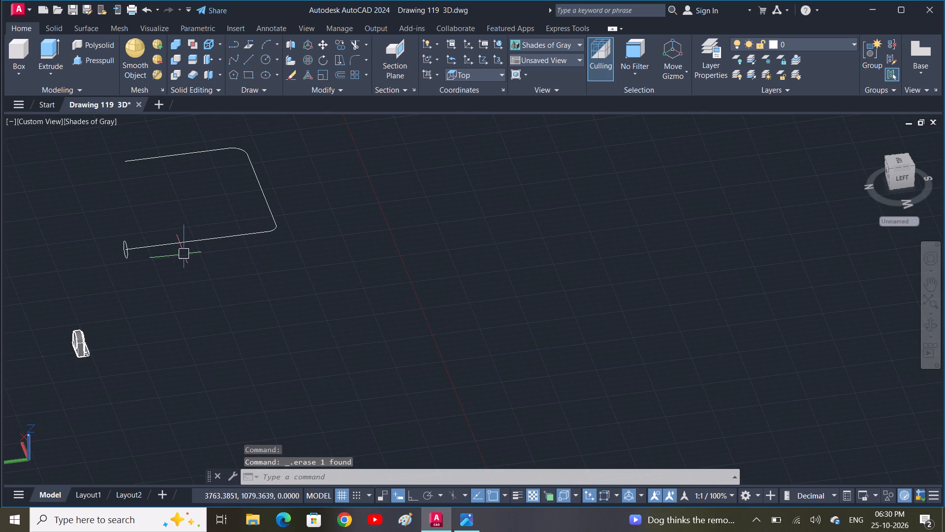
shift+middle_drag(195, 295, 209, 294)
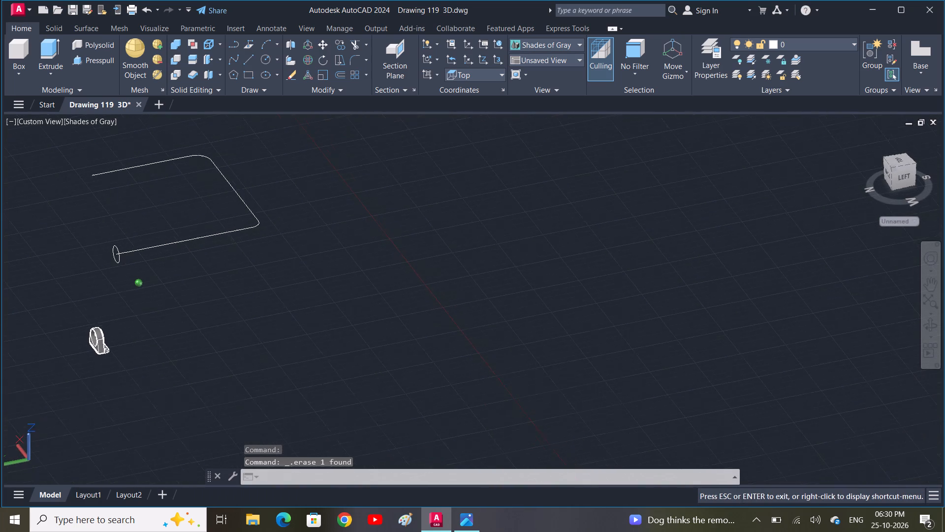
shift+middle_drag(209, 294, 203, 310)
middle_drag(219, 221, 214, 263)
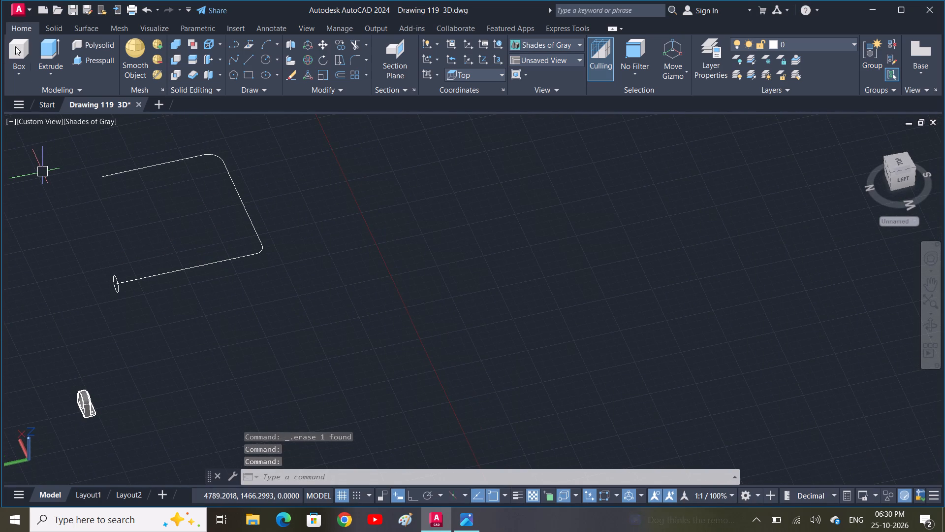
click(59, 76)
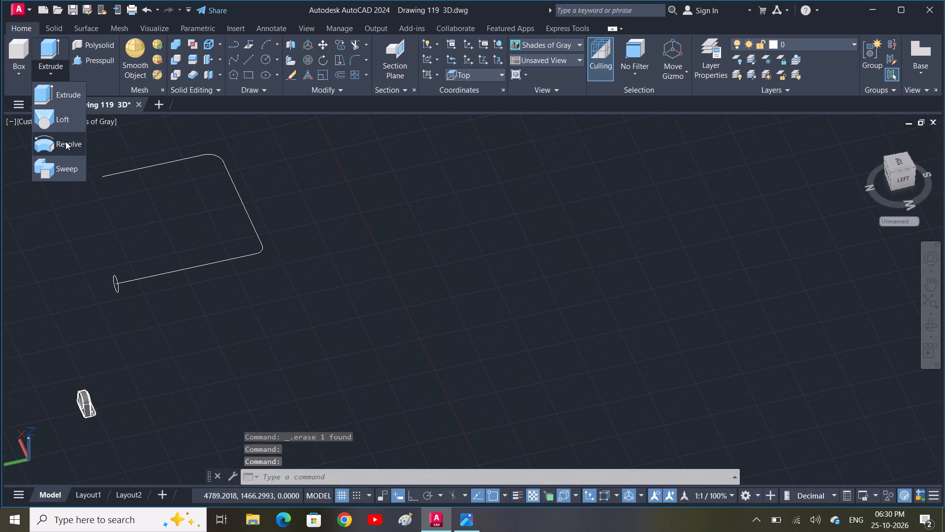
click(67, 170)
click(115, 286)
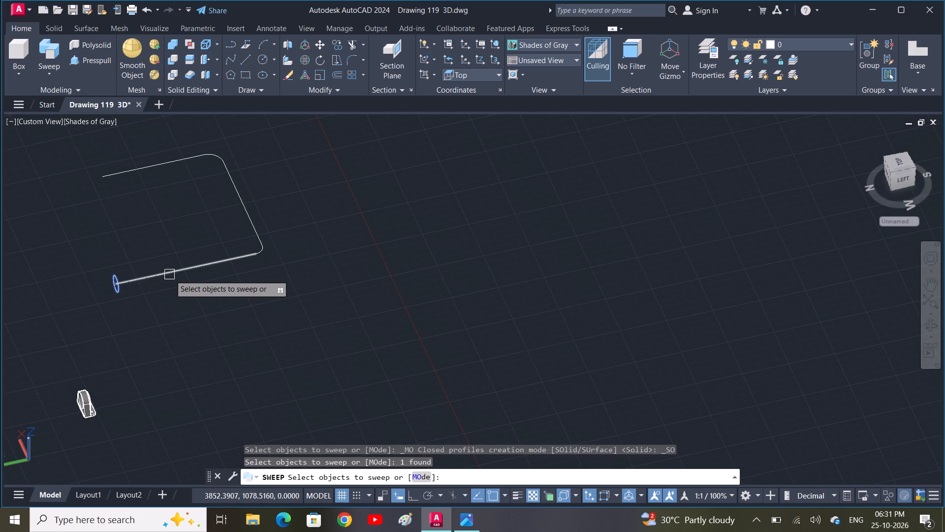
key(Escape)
Join the U-shaped path's three lines and two fillet arcs into one polyline.
drag(273, 279, 274, 275)
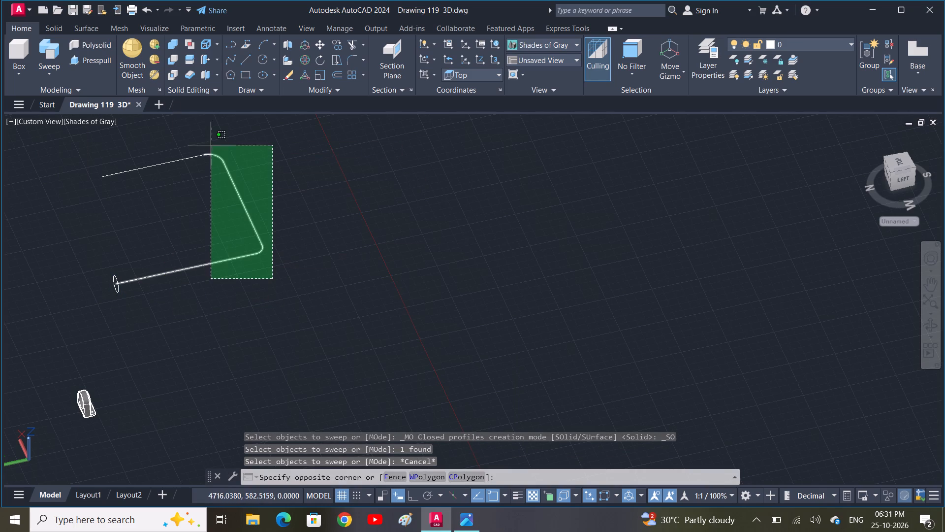
click(179, 155)
text(J)
key(space)
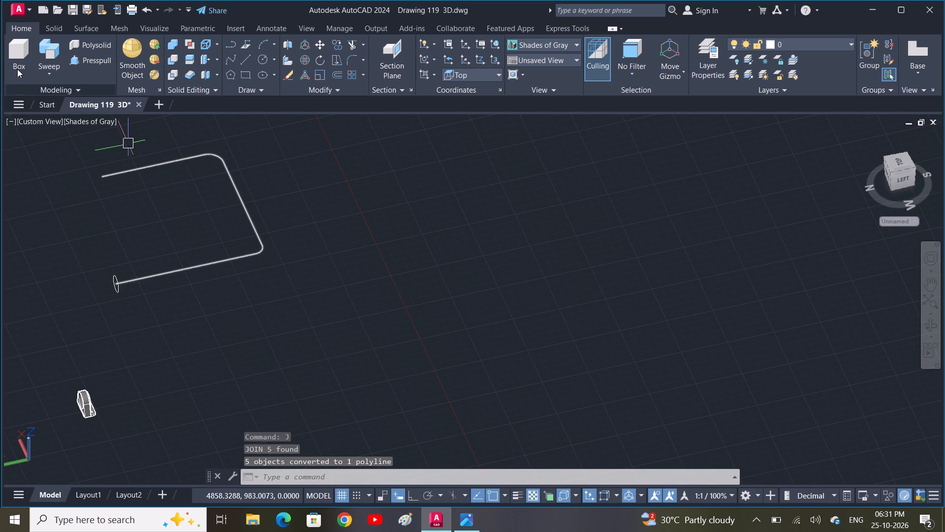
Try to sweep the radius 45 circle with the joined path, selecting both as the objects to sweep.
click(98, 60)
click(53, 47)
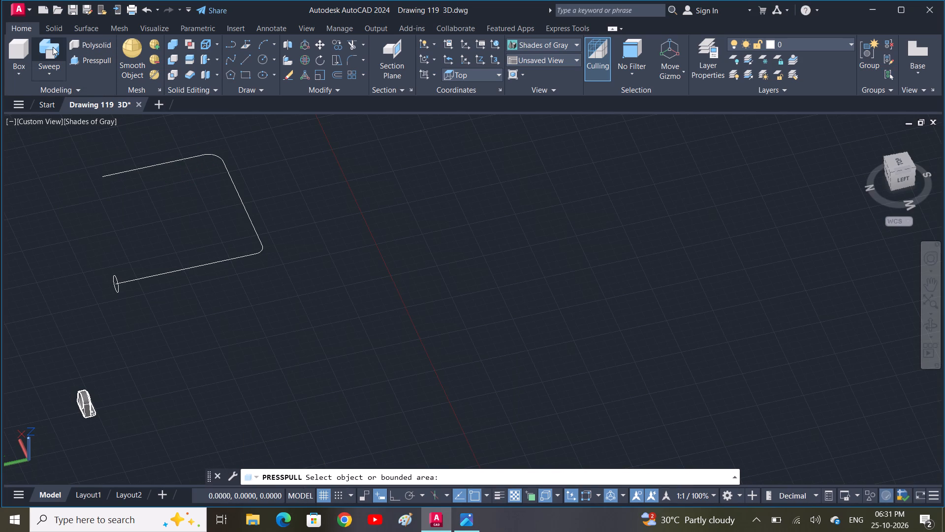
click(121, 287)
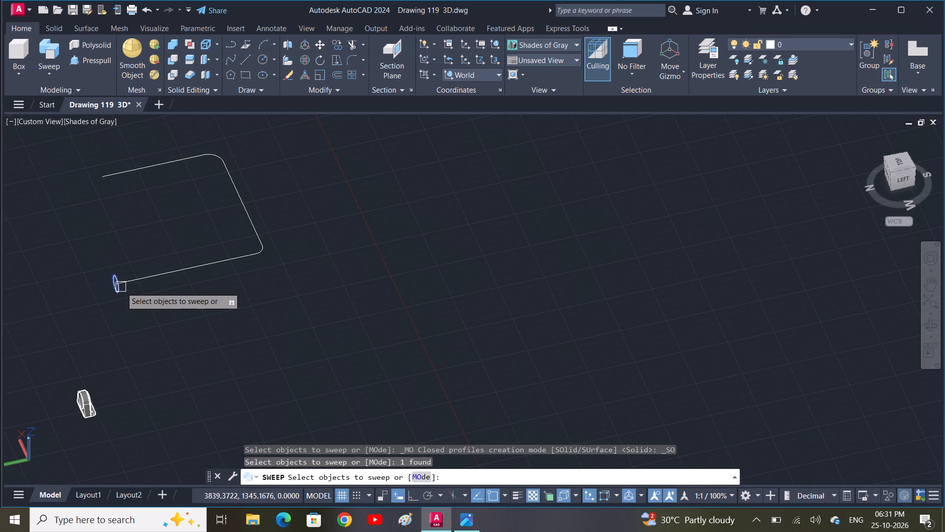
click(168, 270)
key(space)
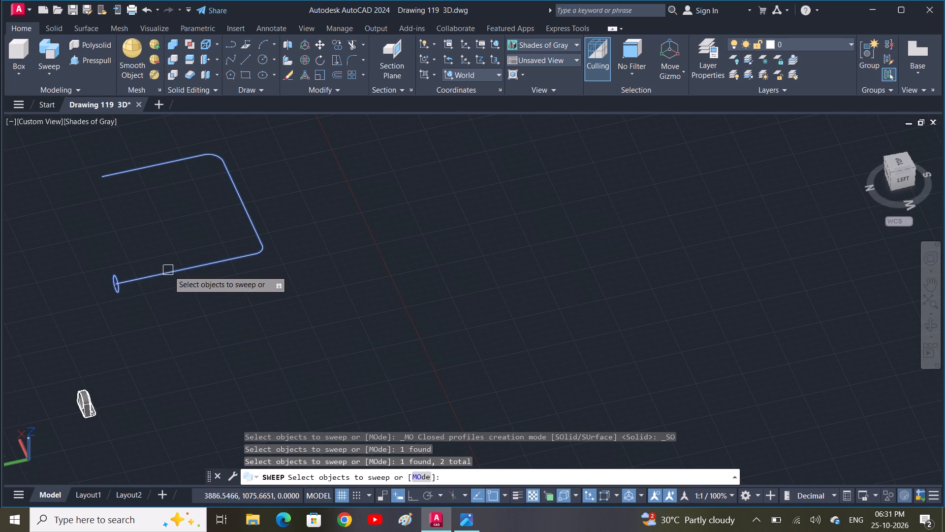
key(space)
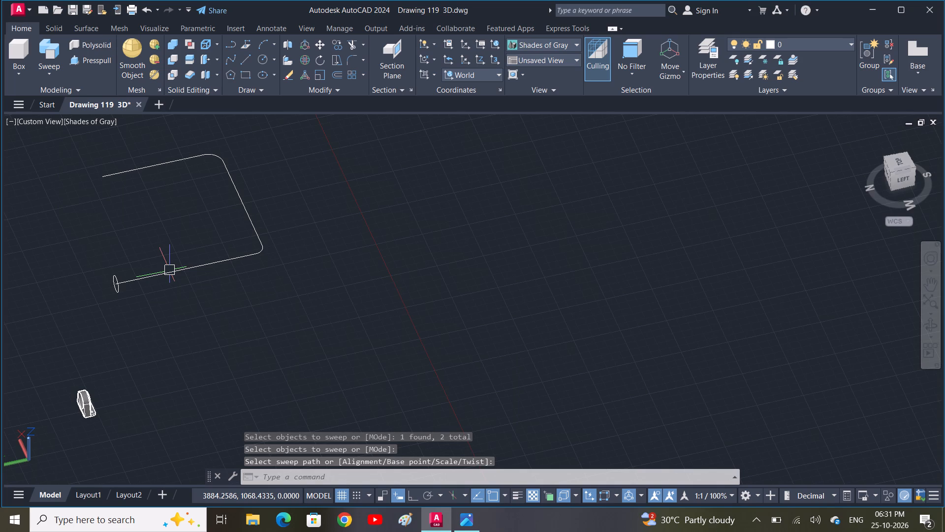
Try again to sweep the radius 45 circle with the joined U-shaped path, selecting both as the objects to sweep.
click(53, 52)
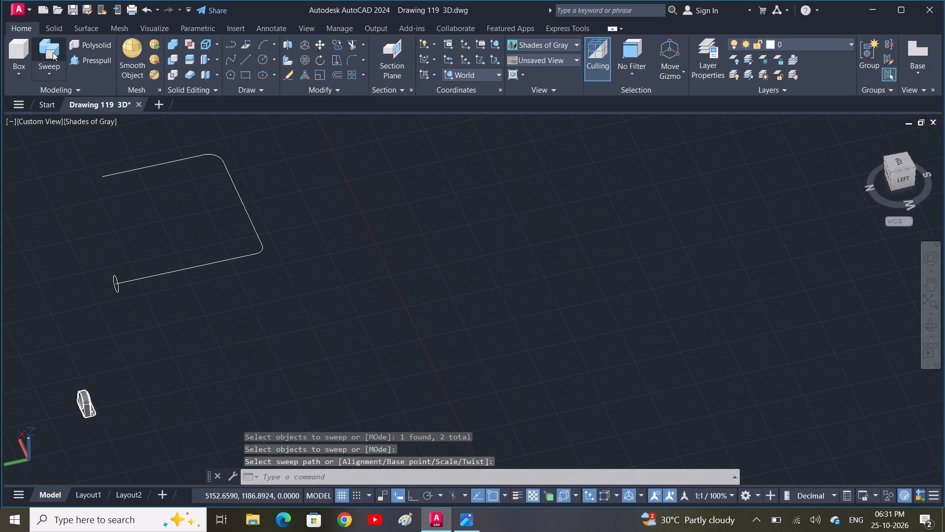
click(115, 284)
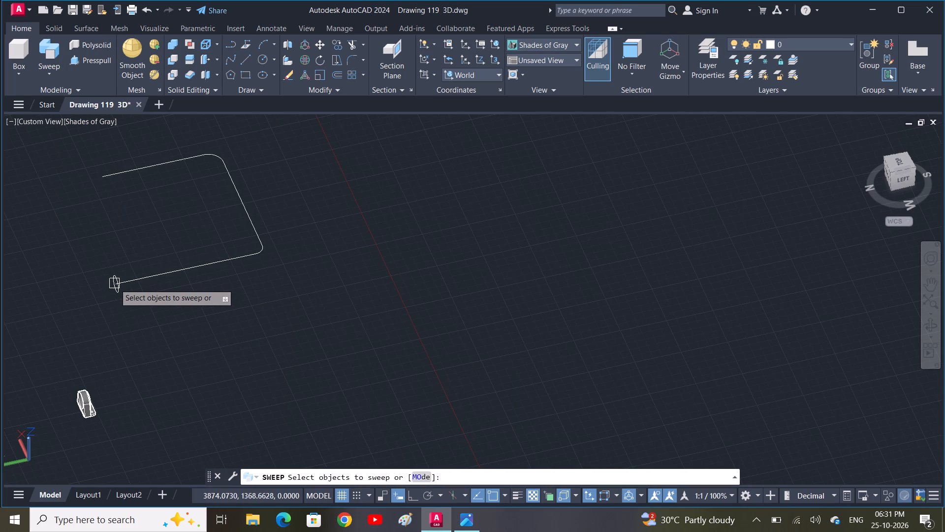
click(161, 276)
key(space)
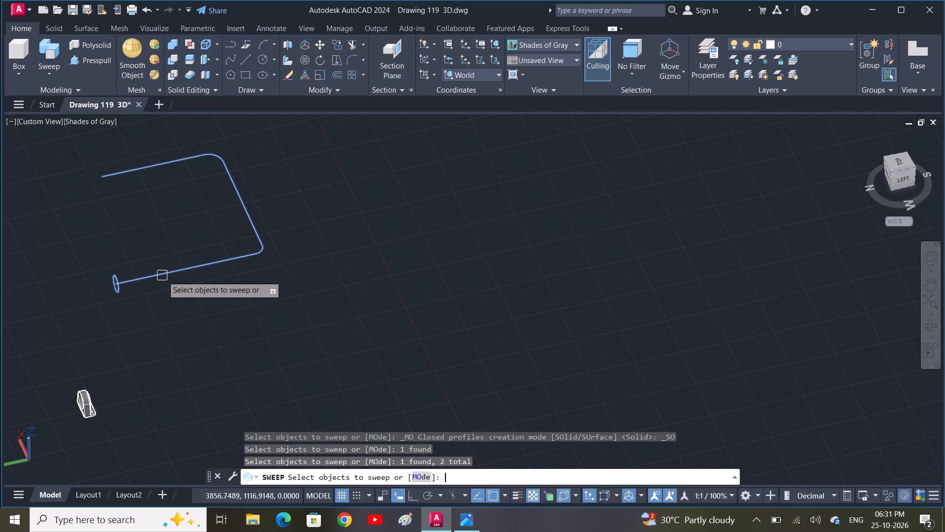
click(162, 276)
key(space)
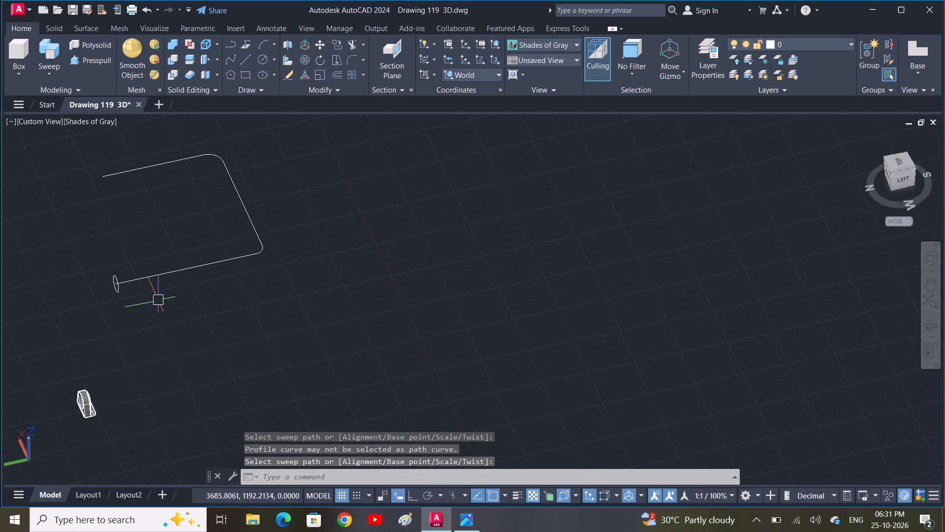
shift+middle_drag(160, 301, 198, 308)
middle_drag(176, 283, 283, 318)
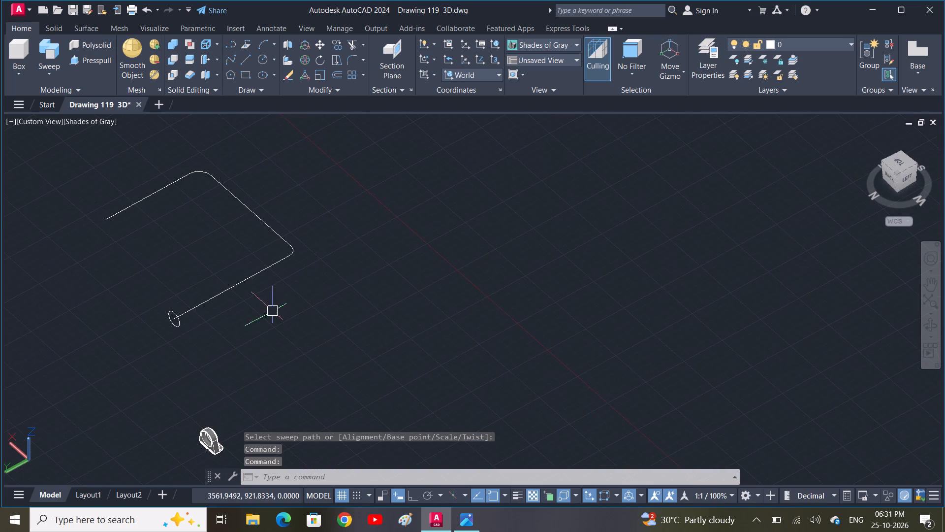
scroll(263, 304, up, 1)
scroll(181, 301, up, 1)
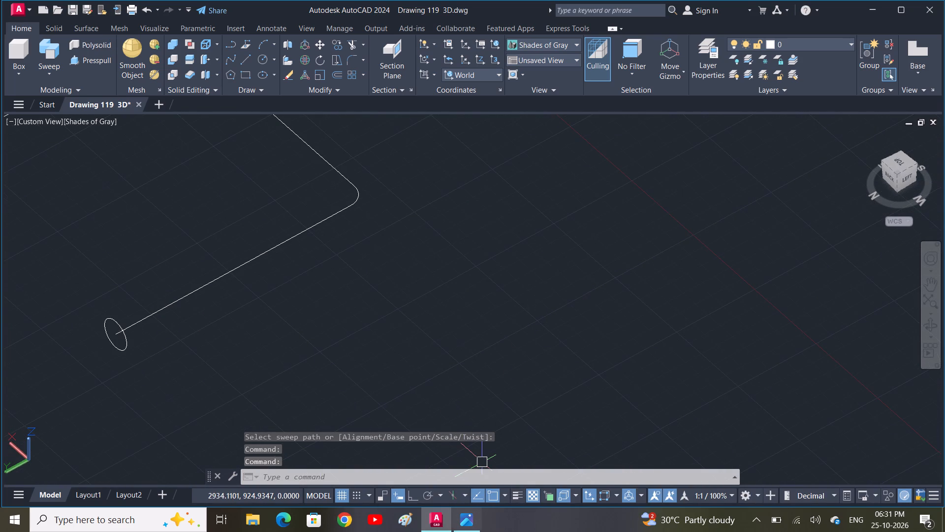
Minimize the drawing and the reference image windows, and open Fuji from the desktop.
click(879, 18)
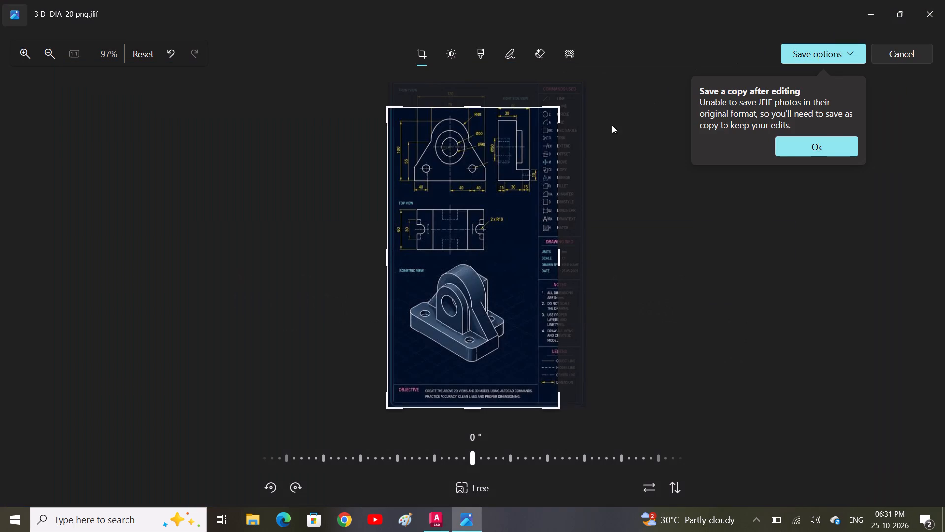
click(869, 16)
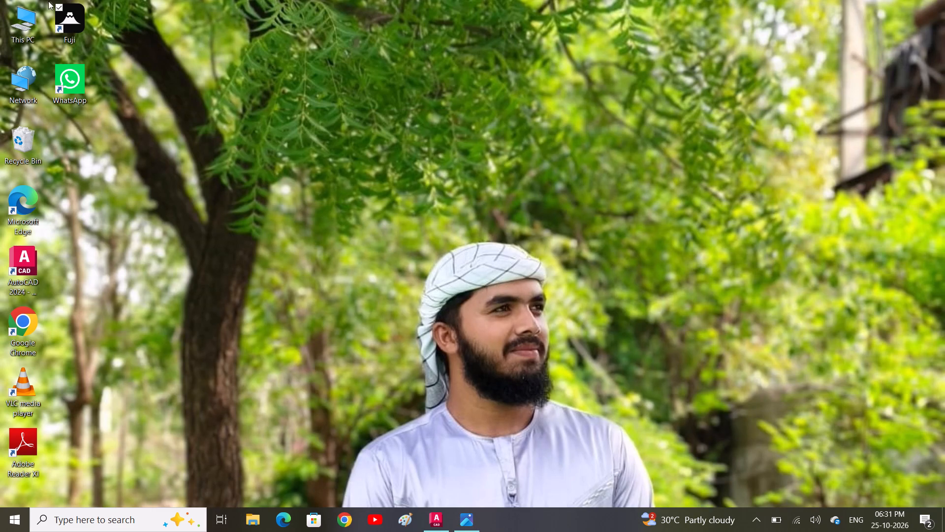
triple_click(82, 23)
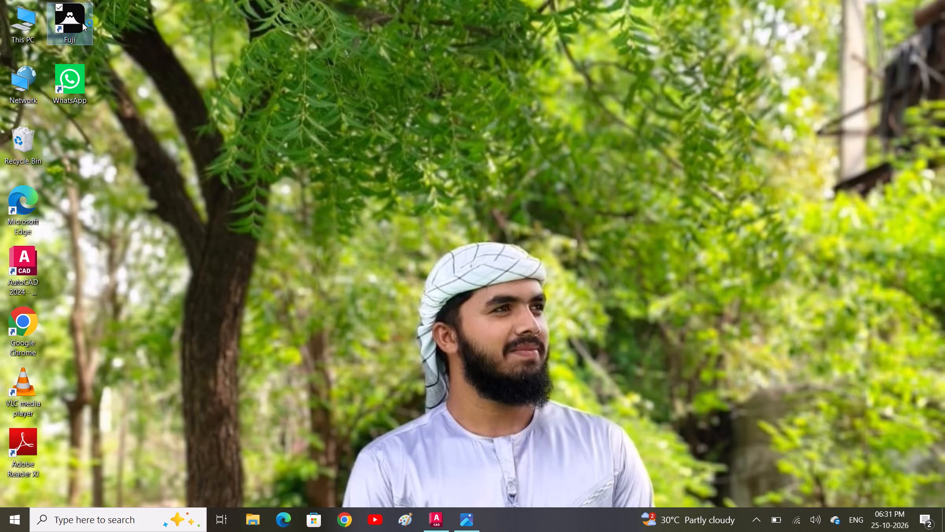
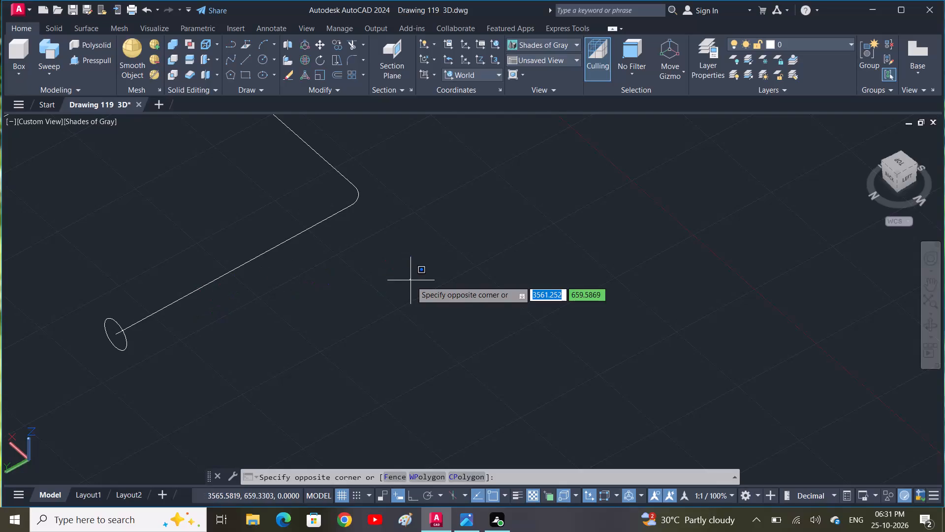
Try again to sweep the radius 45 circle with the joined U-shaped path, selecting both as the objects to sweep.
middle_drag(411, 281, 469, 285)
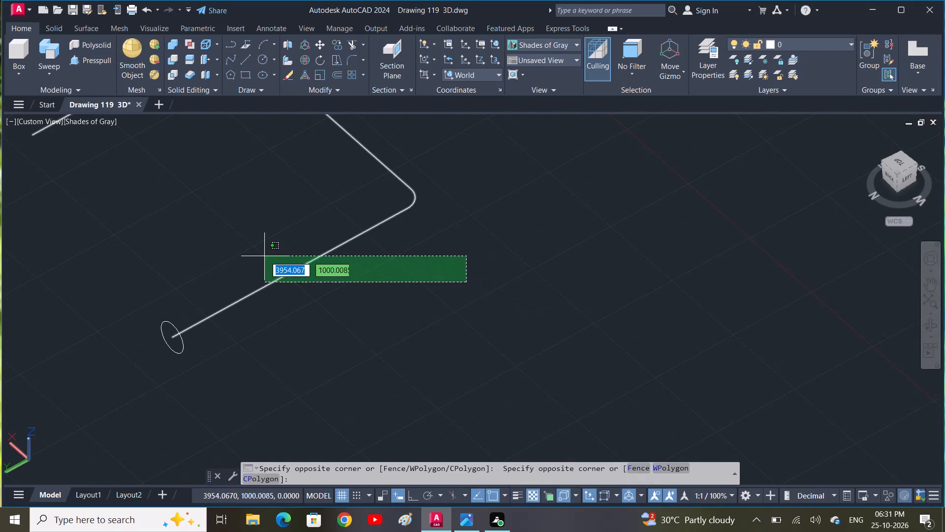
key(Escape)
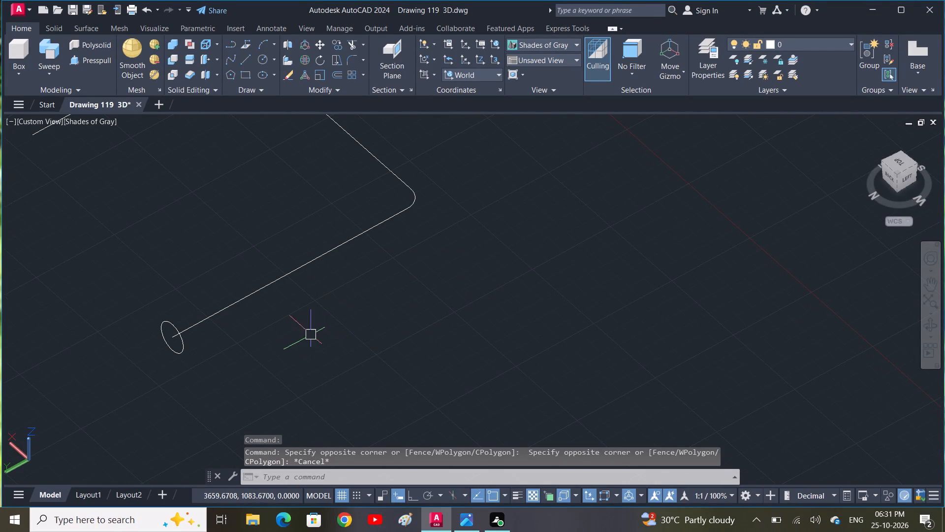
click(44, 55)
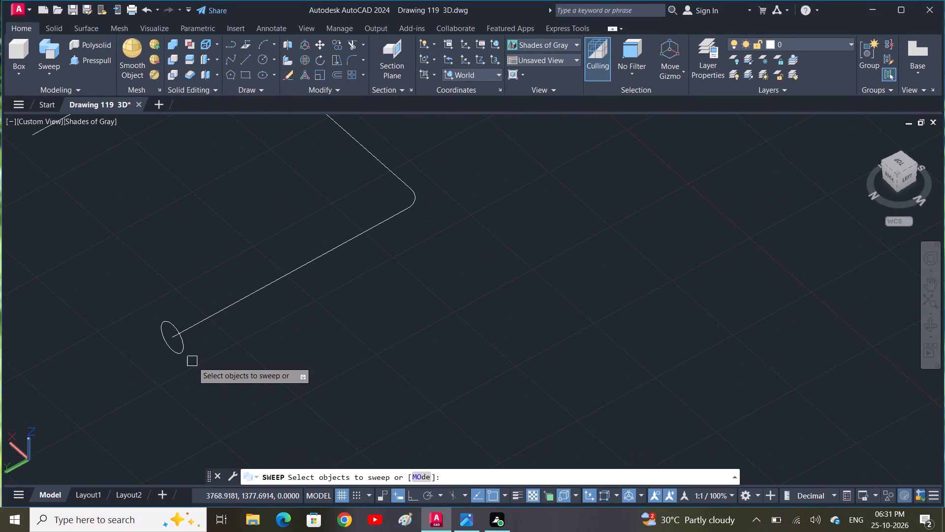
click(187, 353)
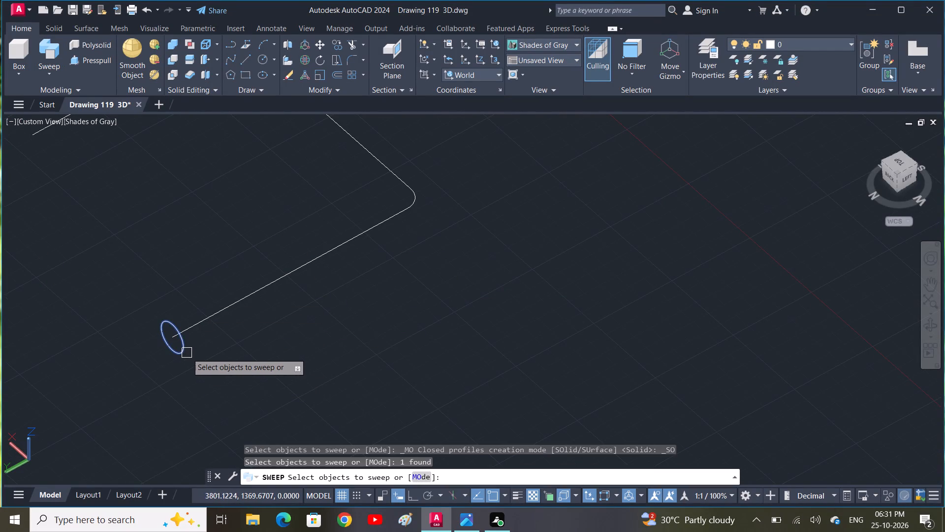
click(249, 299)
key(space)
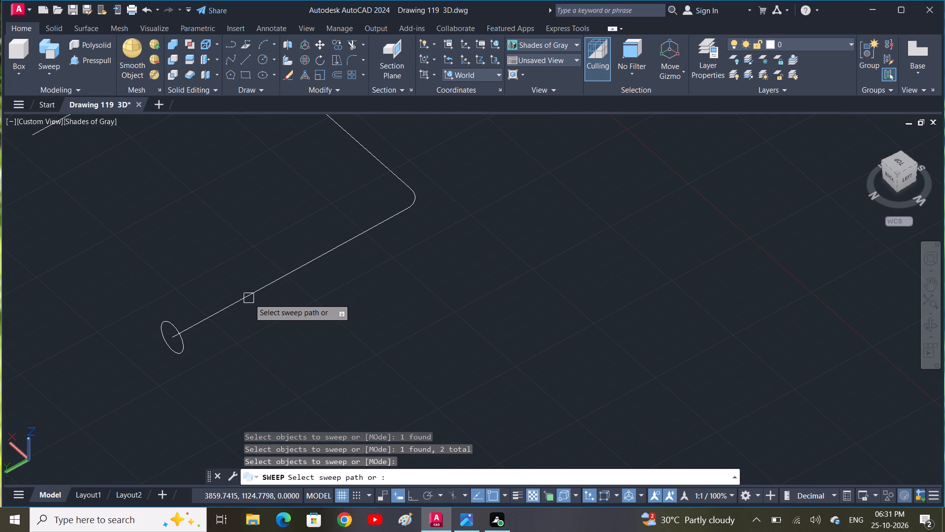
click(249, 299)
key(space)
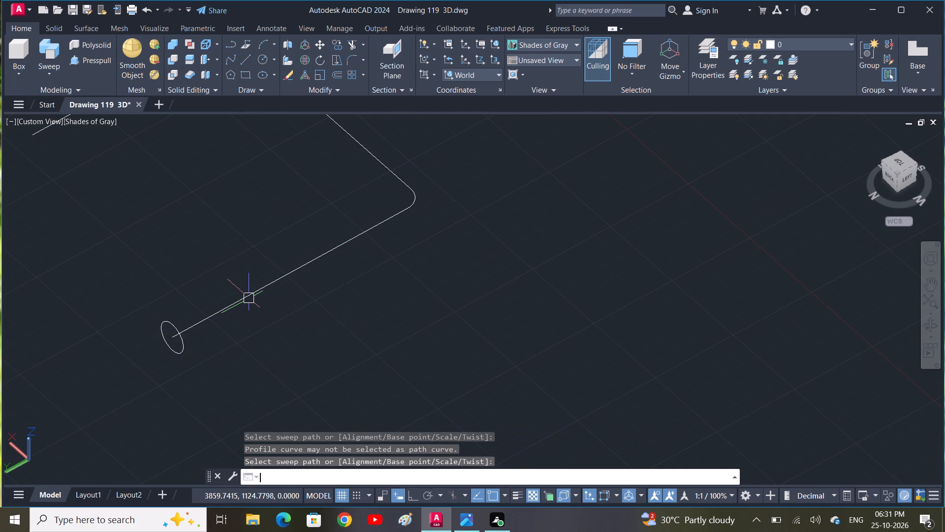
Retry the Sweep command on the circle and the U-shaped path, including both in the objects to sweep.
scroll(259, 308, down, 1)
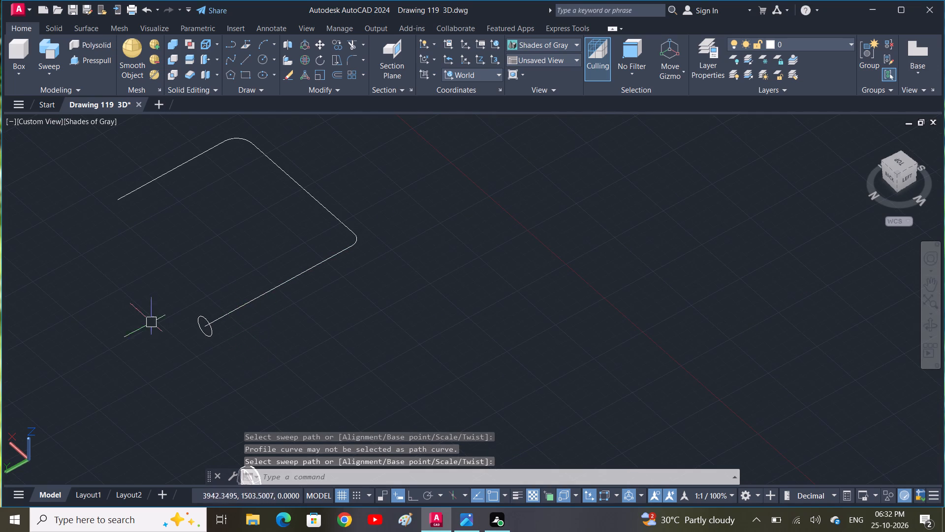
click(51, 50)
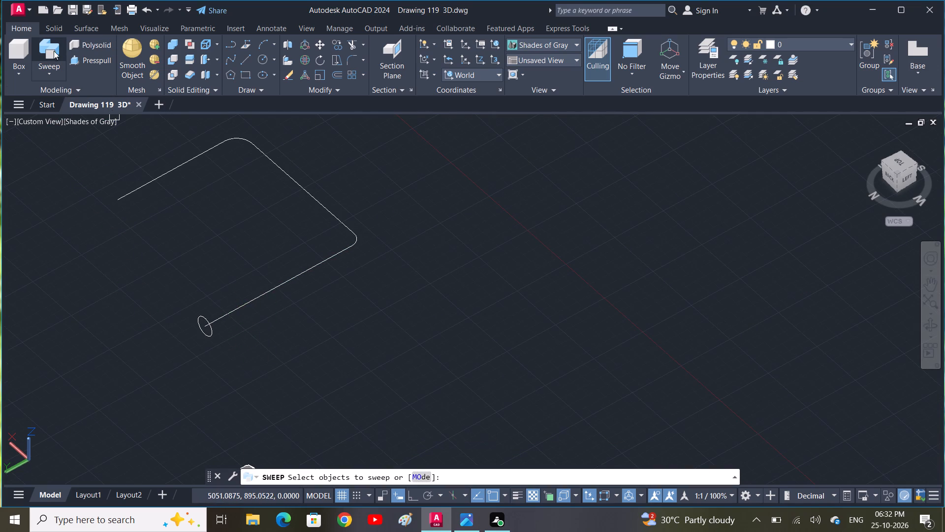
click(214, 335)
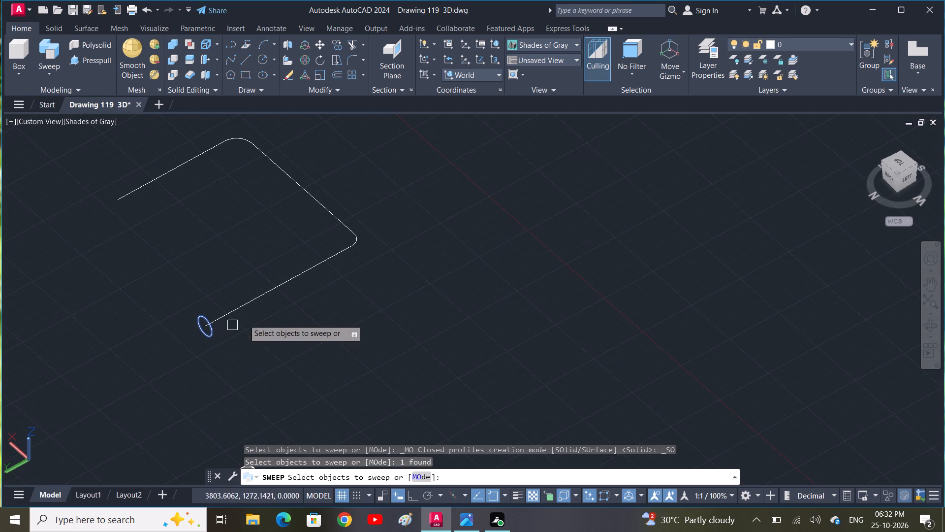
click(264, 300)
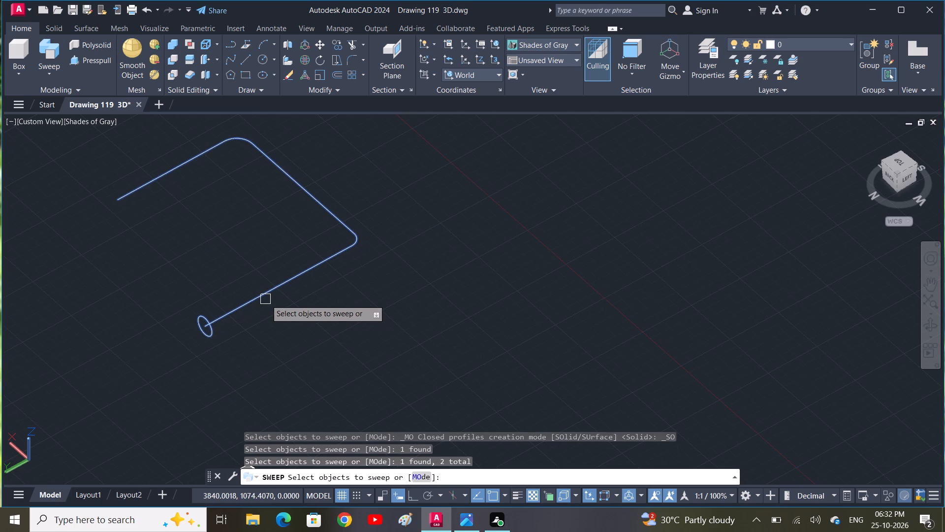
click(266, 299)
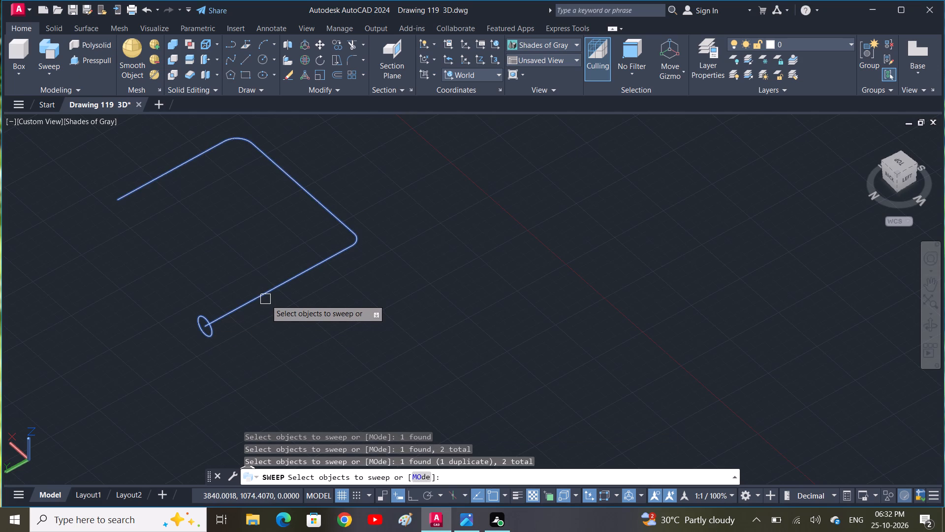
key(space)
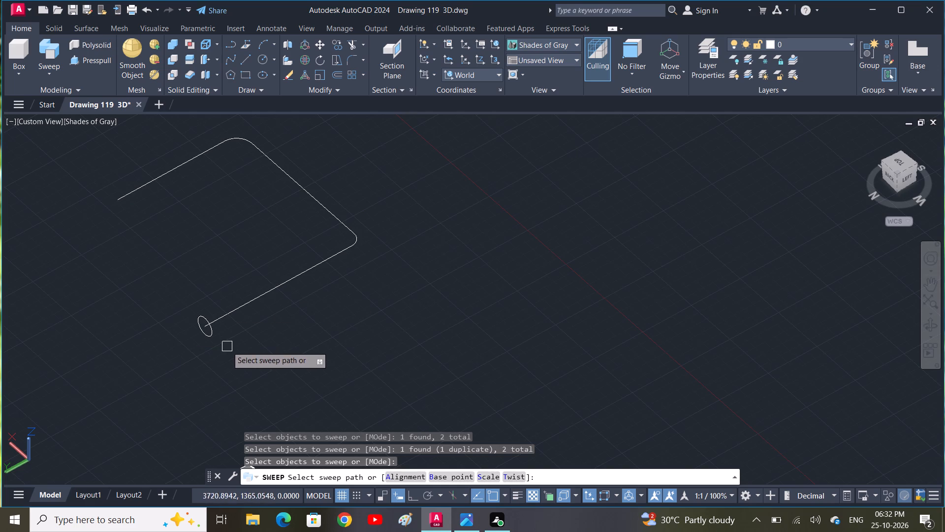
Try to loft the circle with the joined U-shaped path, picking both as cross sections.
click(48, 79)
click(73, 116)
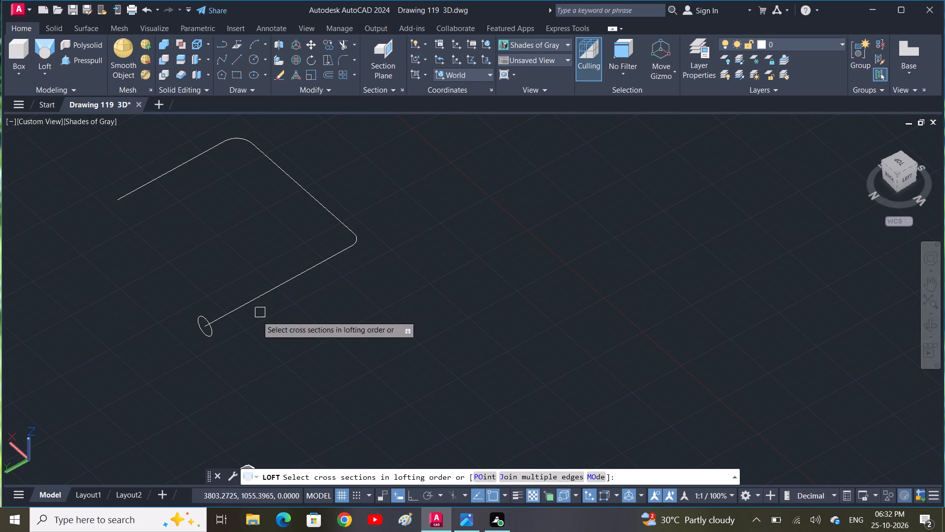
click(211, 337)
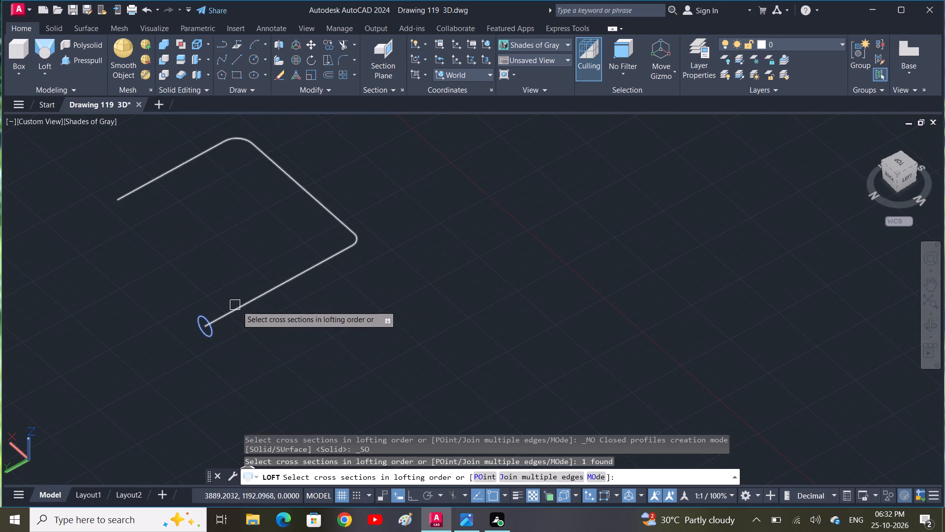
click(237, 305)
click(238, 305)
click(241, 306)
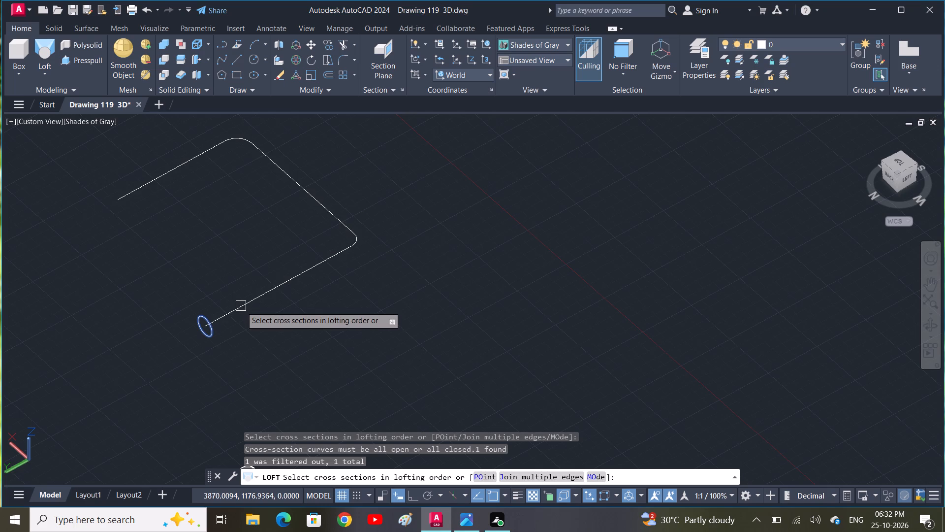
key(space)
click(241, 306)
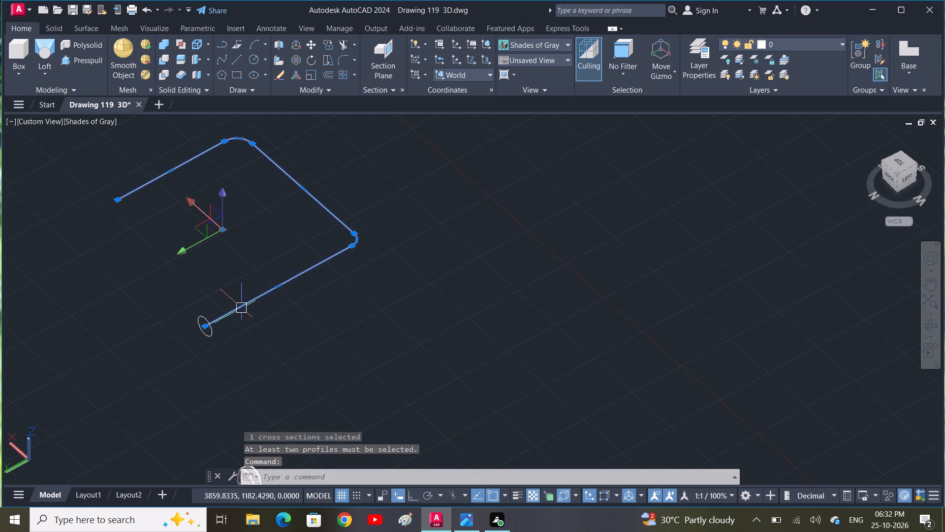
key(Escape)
Erase both the circle and the joined U-shaped path.
drag(298, 354, 292, 347)
click(140, 237)
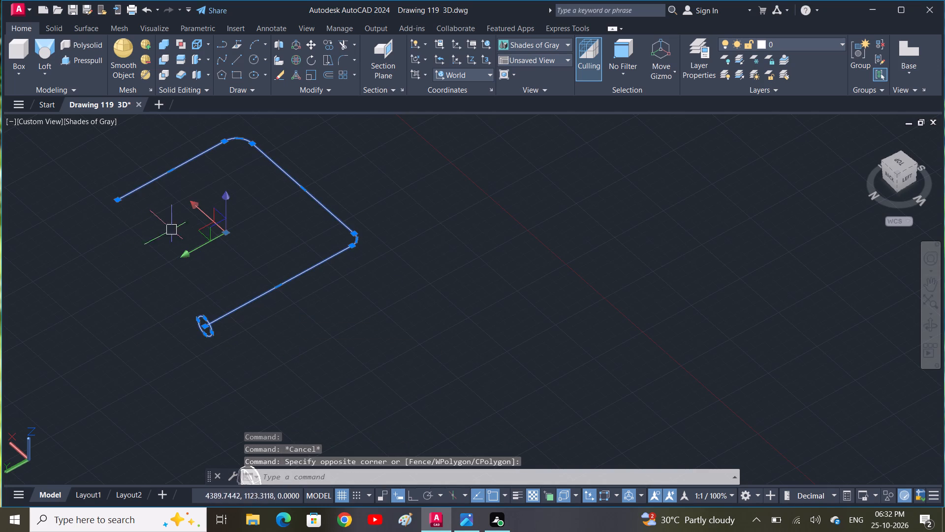
key(Delete)
Set the model view to SW Isometric.
scroll(327, 302, down, 2)
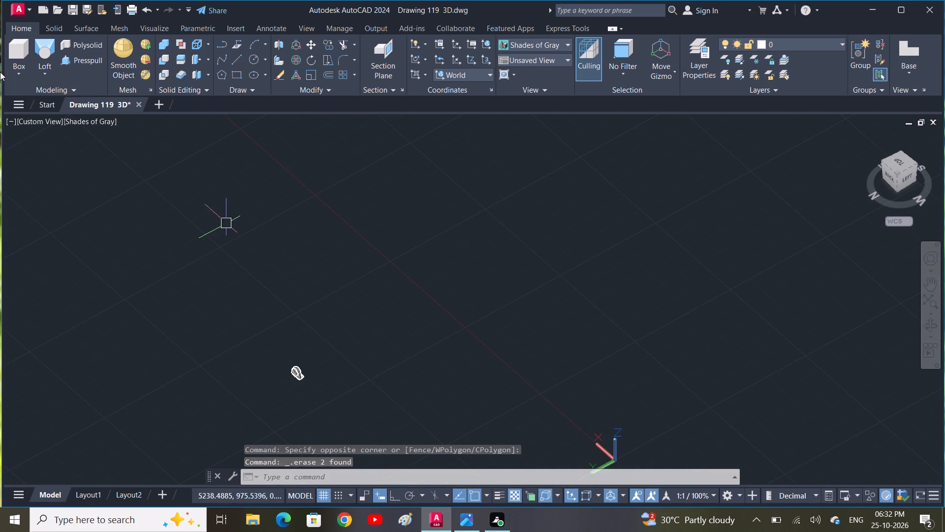
click(21, 122)
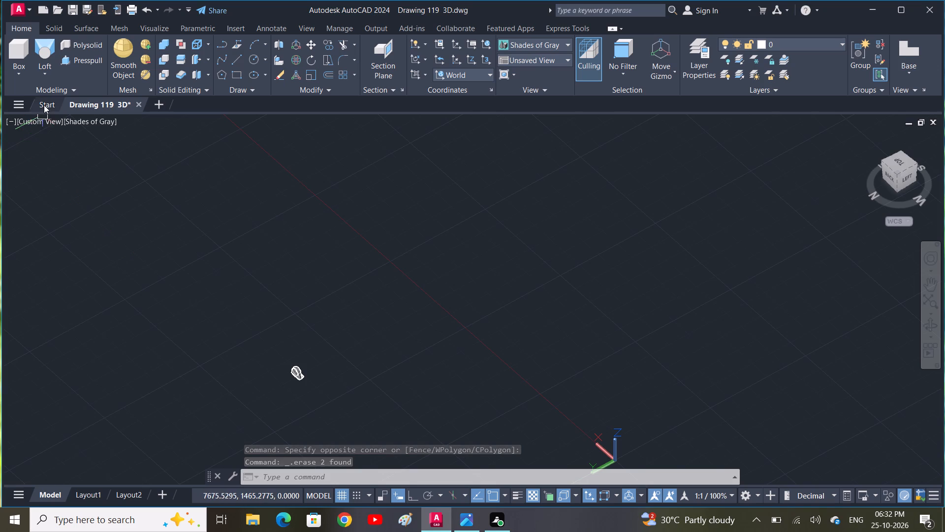
click(48, 124)
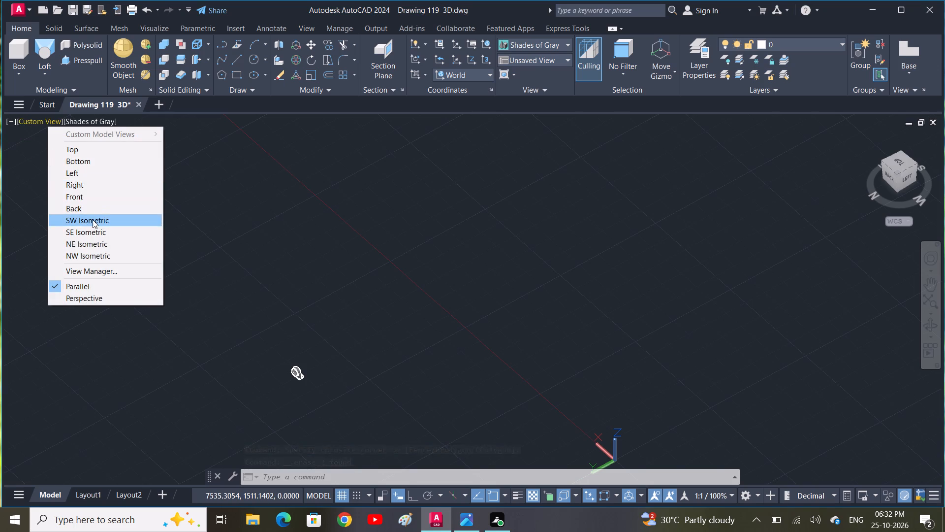
click(93, 221)
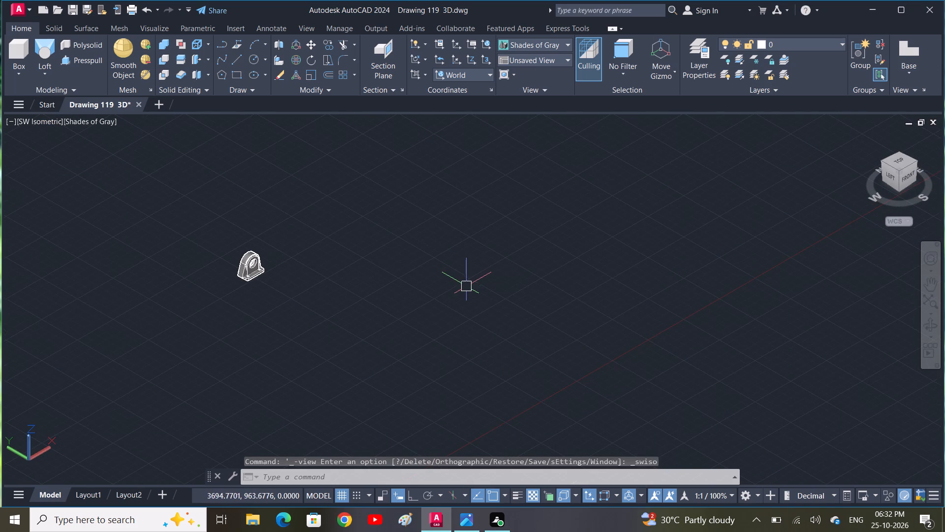
With ortho on, draw a vertical line about 1423 long in the empty space beside the bracket.
middle_drag(466, 290, 429, 338)
key(l)
key(space)
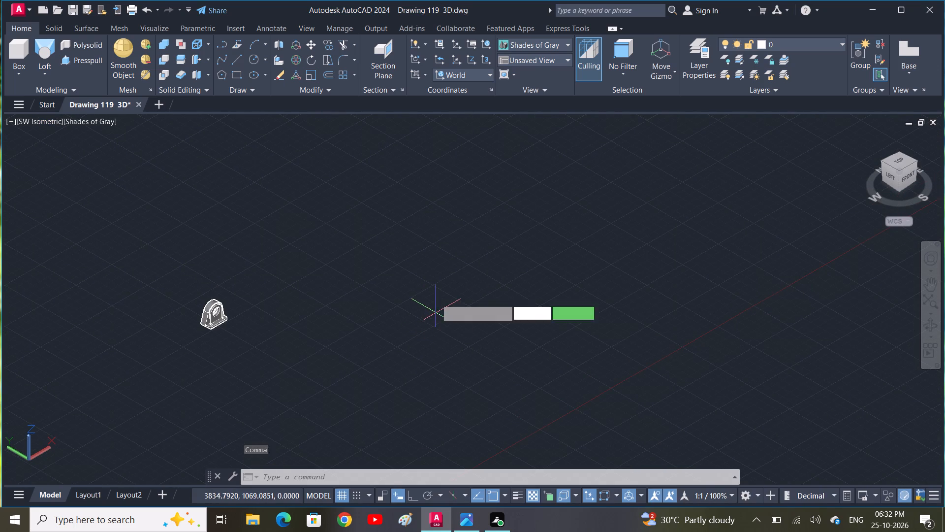
click(438, 176)
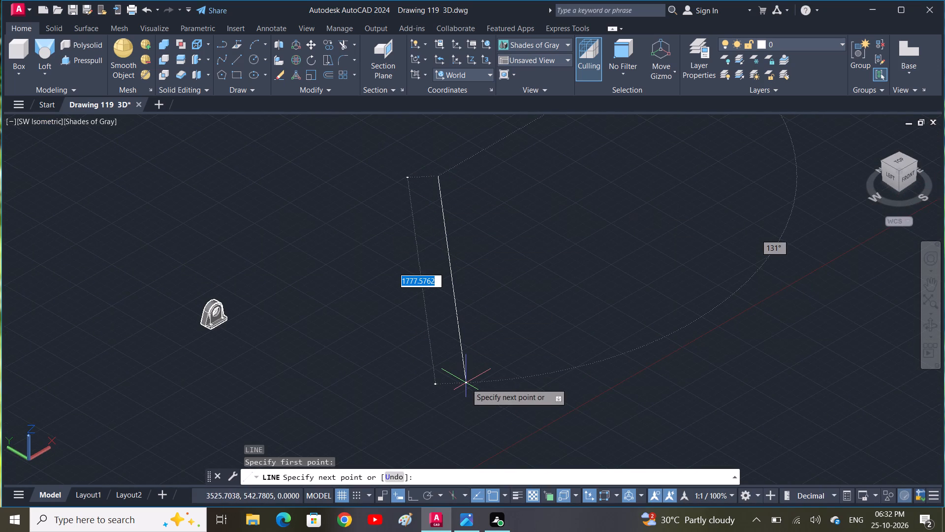
key(F8)
click(431, 411)
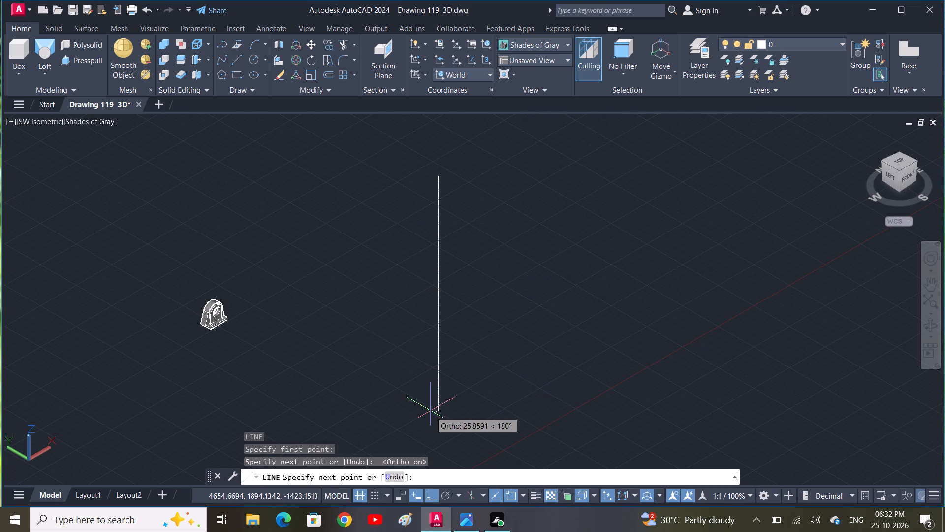
key(space)
middle_drag(482, 404, 472, 378)
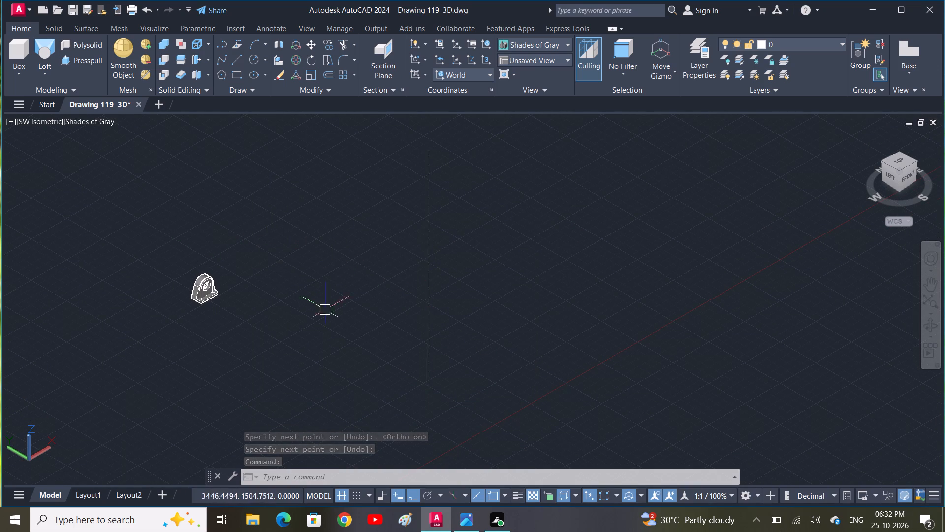
Draw an eight-sided polygon centred on the vertical line's lower end, inscribed in a circle of radius 7.
text(PO)
key(l)
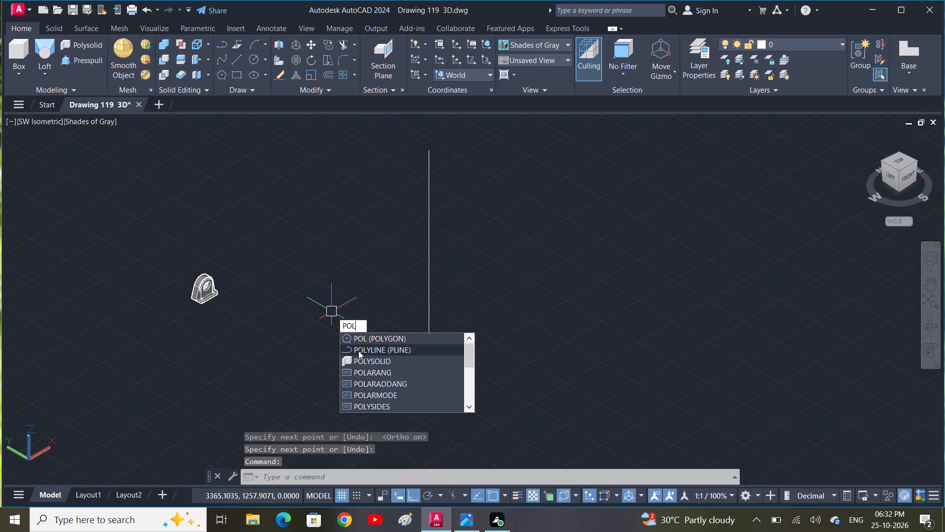
click(366, 340)
click(430, 385)
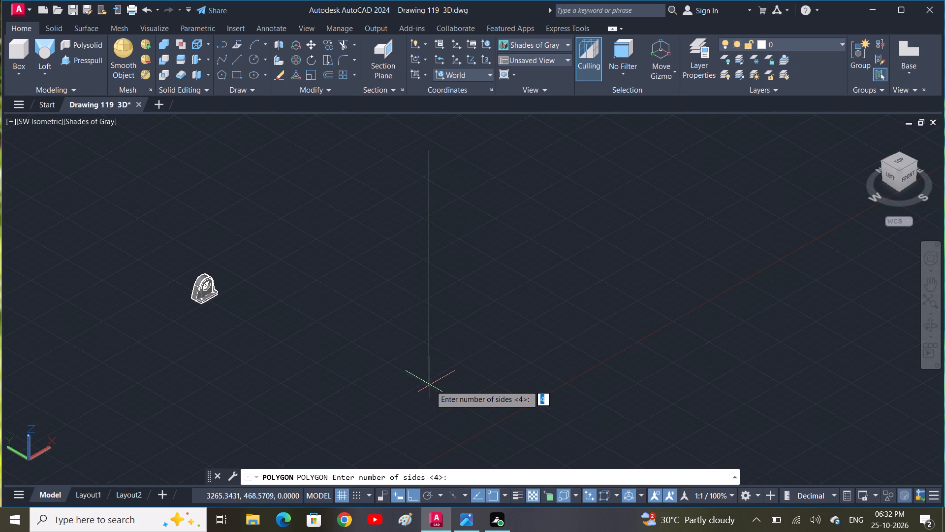
text(8)
key(space)
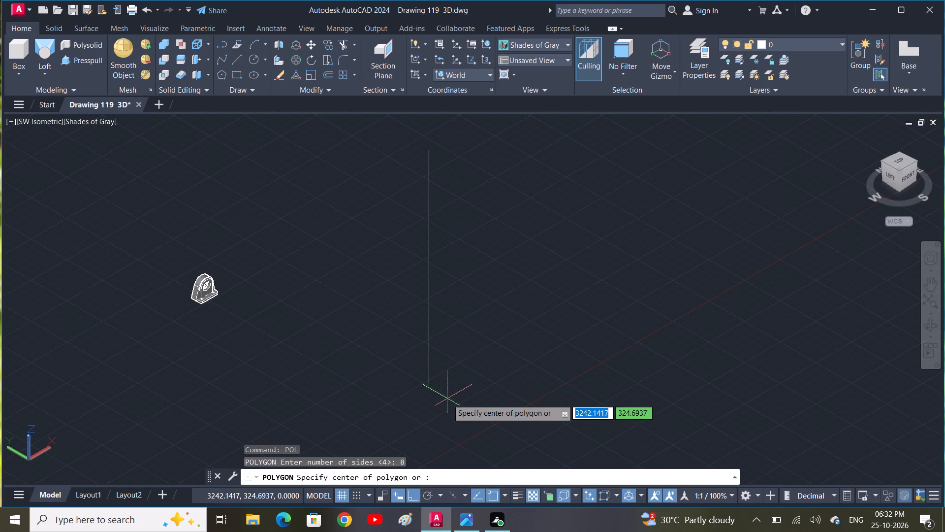
click(424, 384)
drag(472, 416, 442, 398)
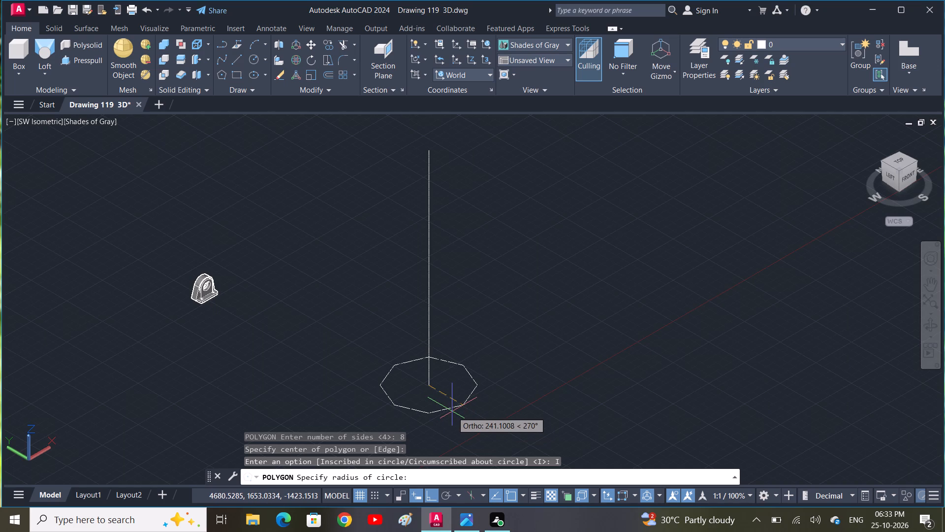
key(7)
key(space)
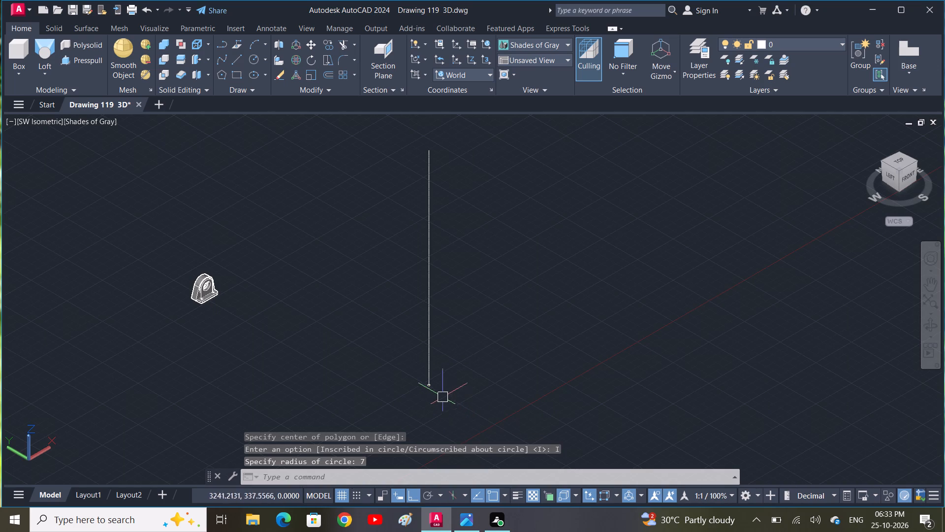
scroll(428, 395, up, 3)
scroll(422, 377, down, 1)
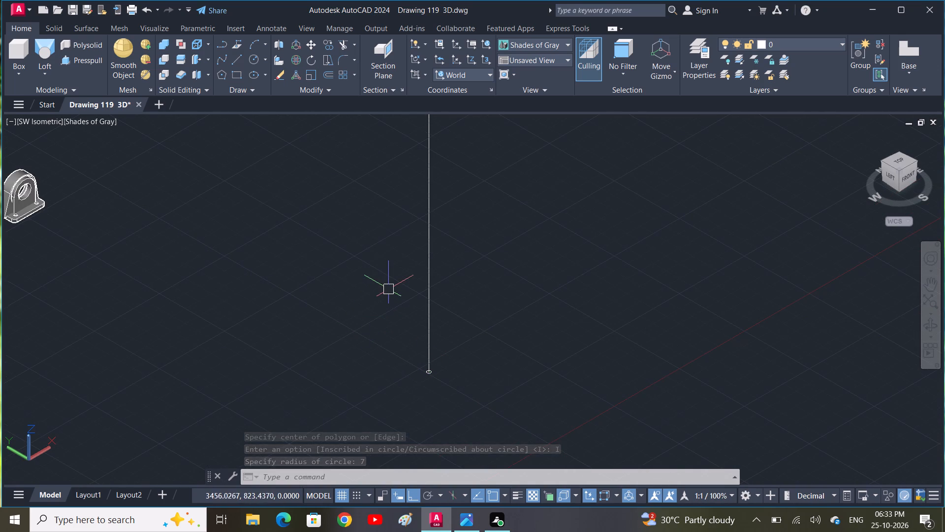
Draw an ellipse starting on the vertical line at Z about -1139, with a 55 axis and a distance of 66 to the other axis.
key(e)
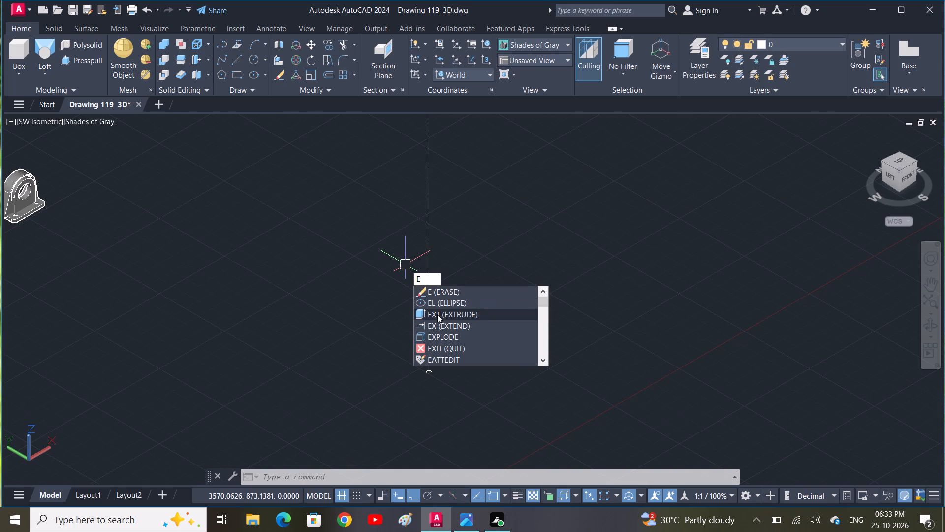
click(441, 300)
click(429, 287)
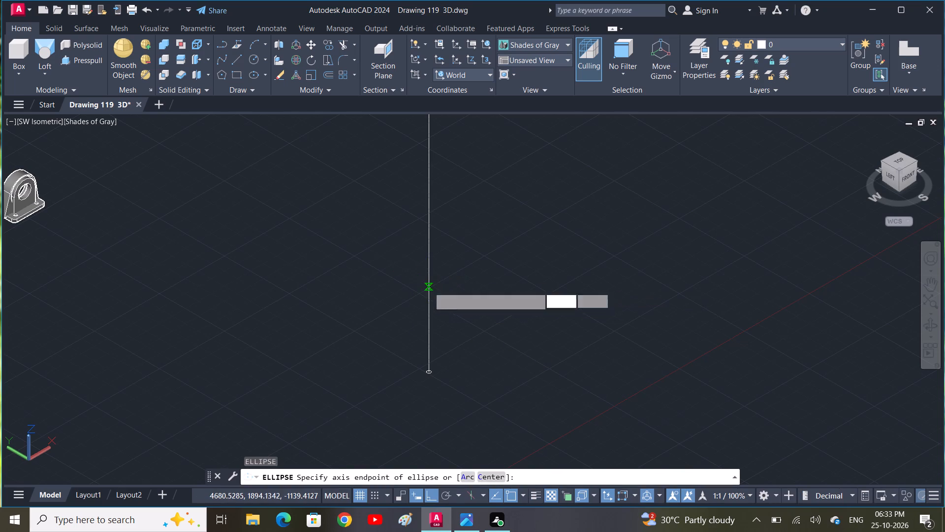
text(55)
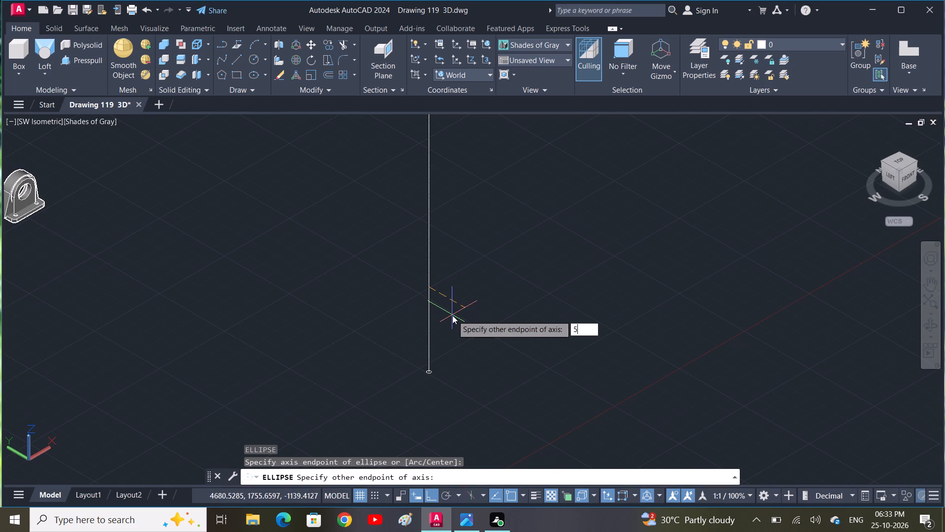
key(space)
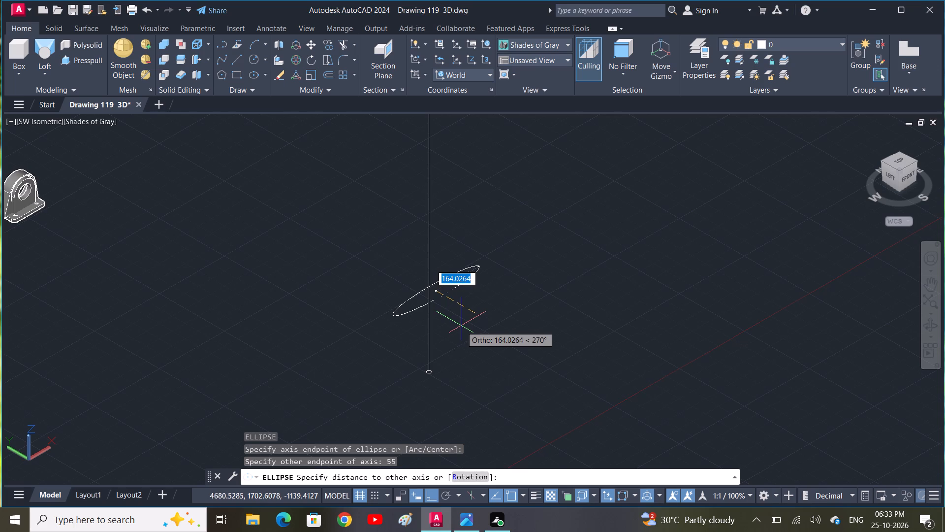
text(66)
key(space)
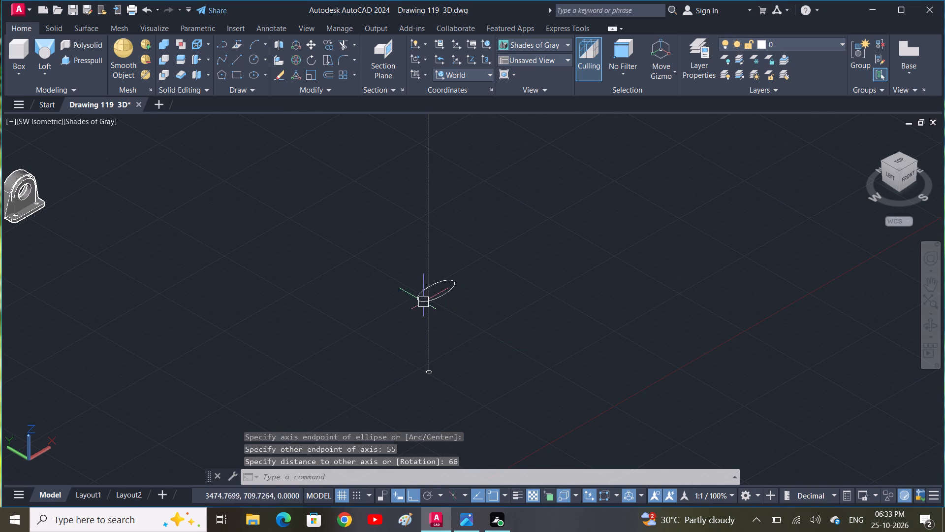
Move the ellipse by its centre onto the vertical line so that it is centred there.
click(437, 302)
text(M)
key(space)
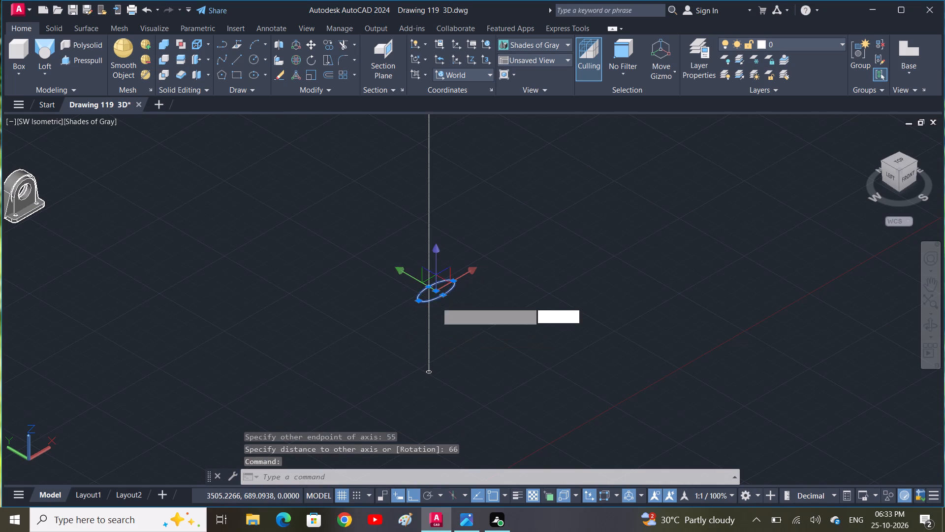
click(439, 293)
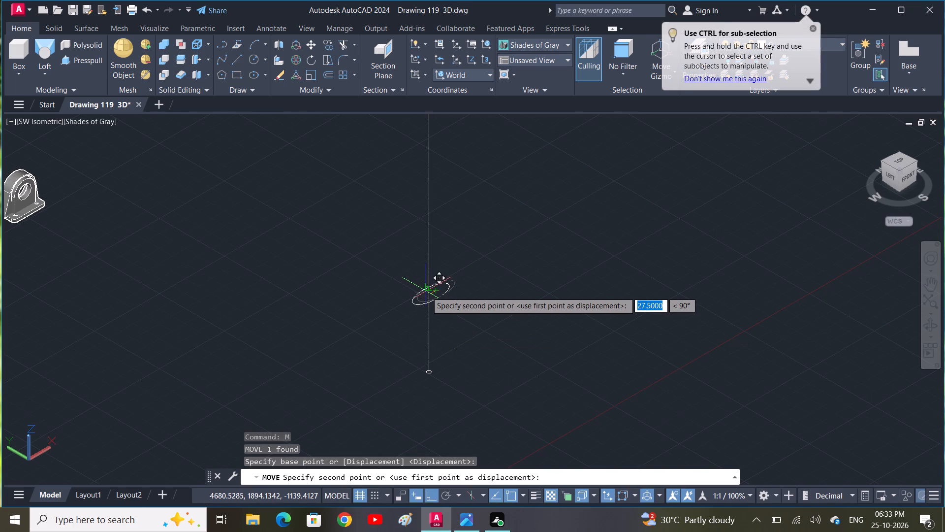
click(426, 291)
Draw a 55 by 88 rectangle above the ellipse, with its first corner on the vertical line at Z about -869.
scroll(420, 379, up, 1)
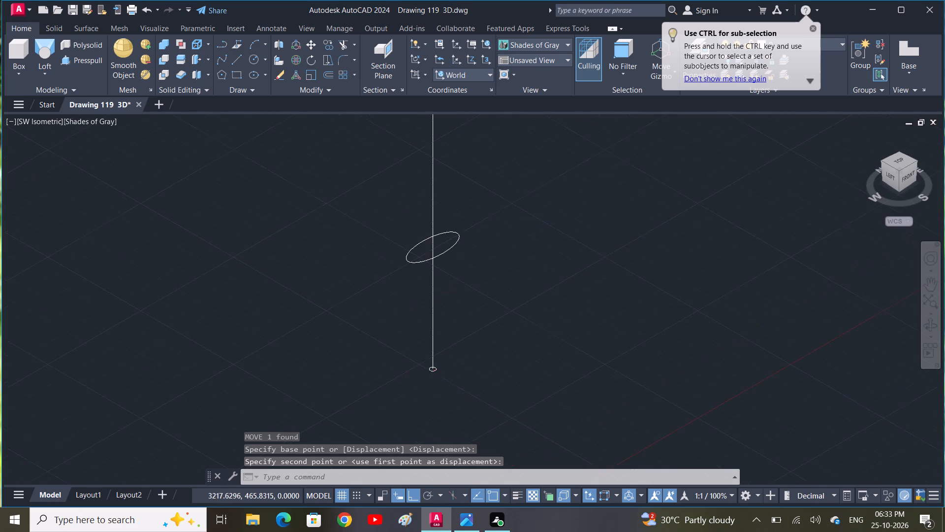
scroll(420, 379, up, 3)
scroll(443, 377, down, 3)
middle_drag(449, 343, 449, 362)
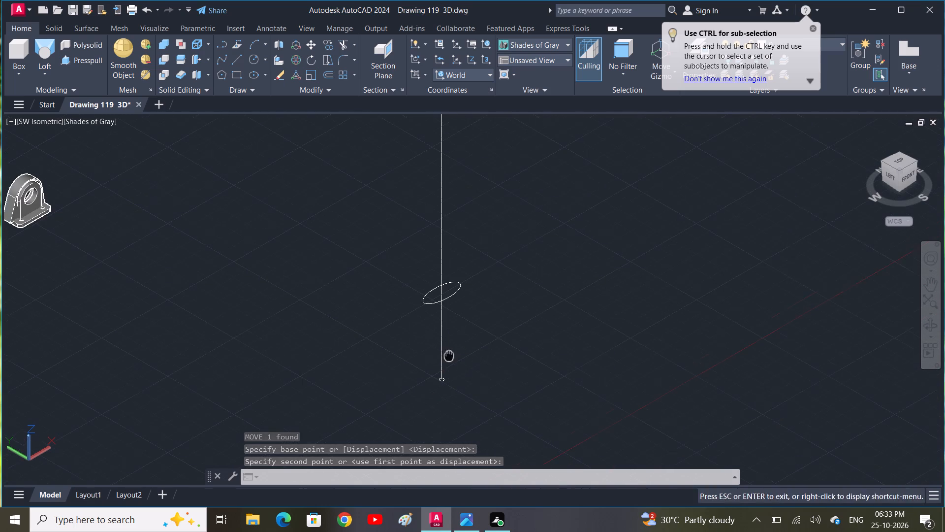
middle_drag(449, 362, 448, 367)
key(r)
key(e)
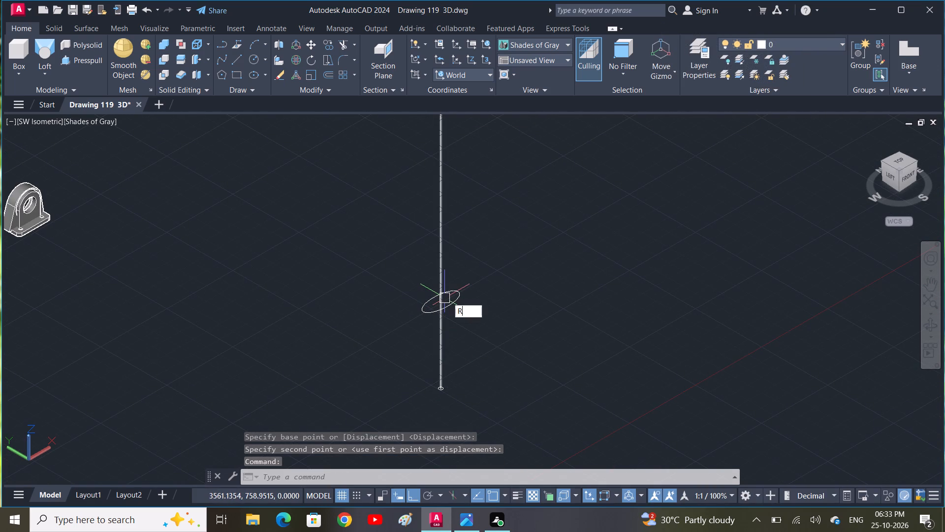
key(c)
key(space)
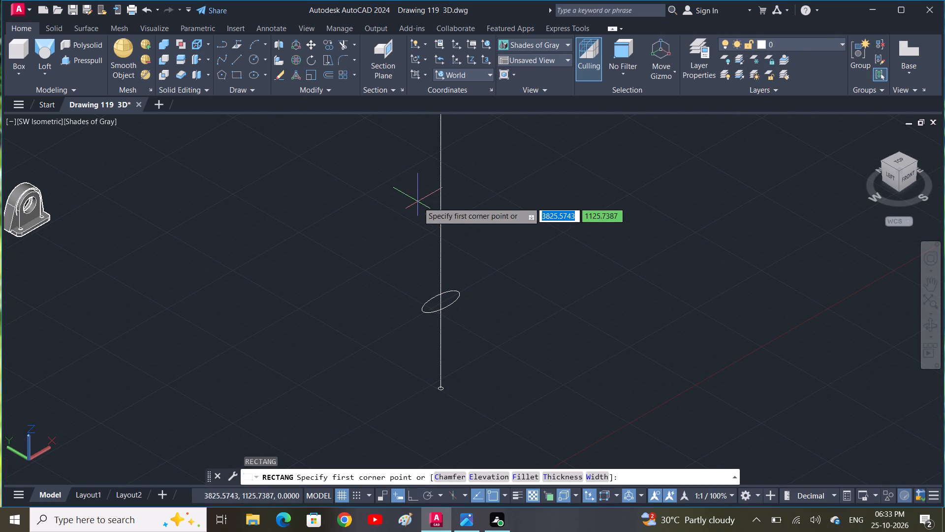
click(444, 220)
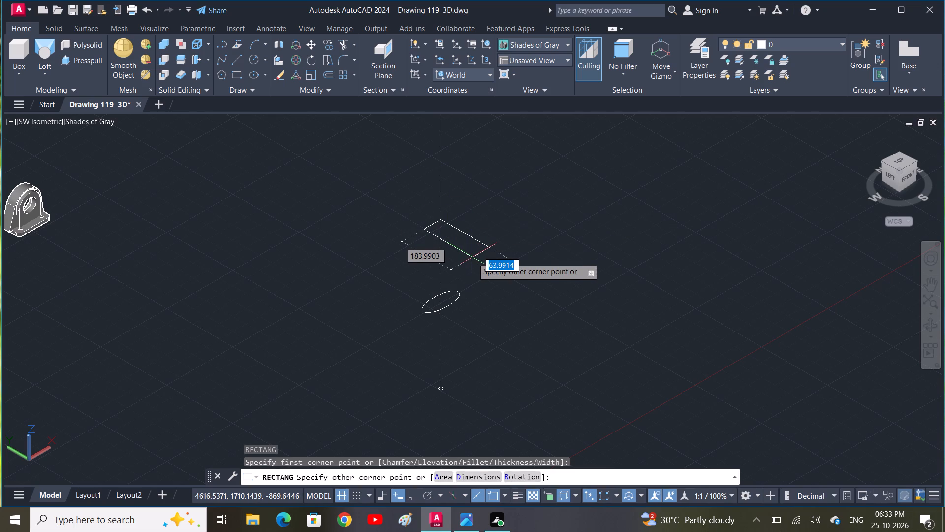
key(5)
key(5)
text(,88)
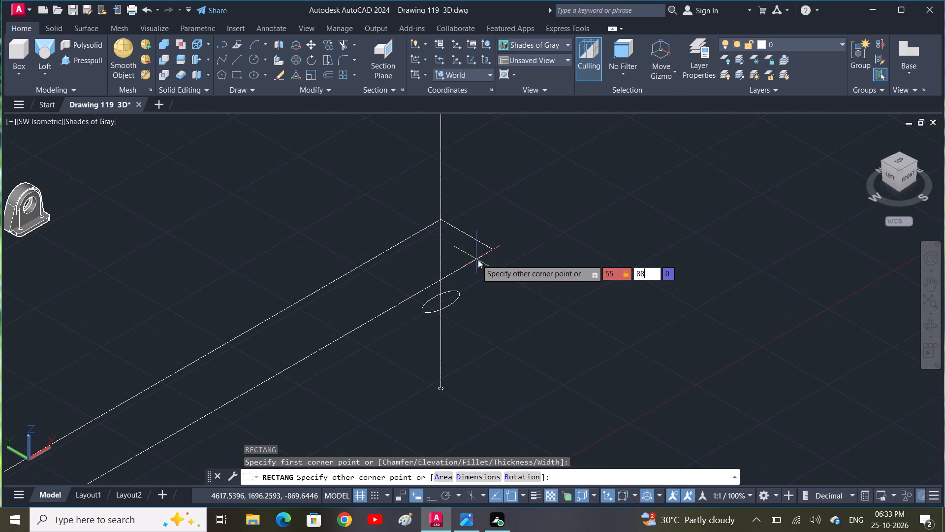
key(space)
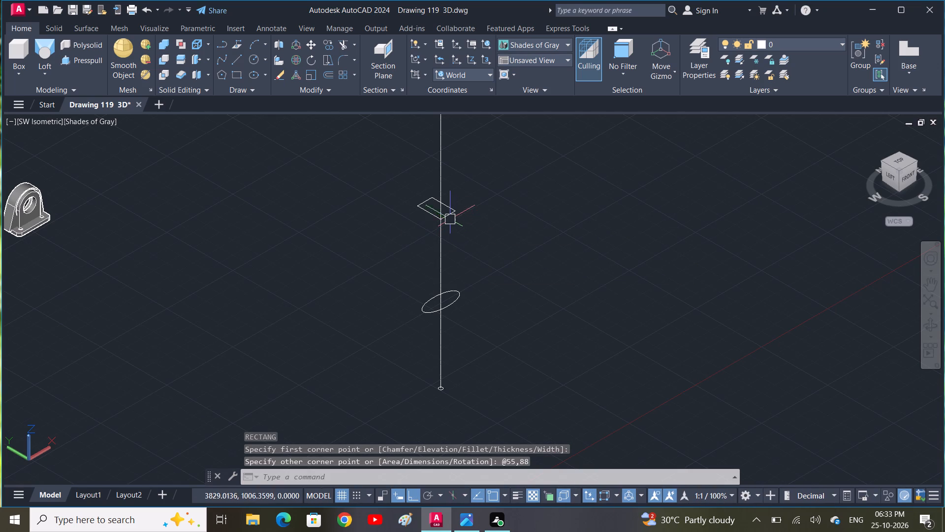
Move the rectangle by its centre onto the vertical line.
click(449, 216)
text(M)
key(space)
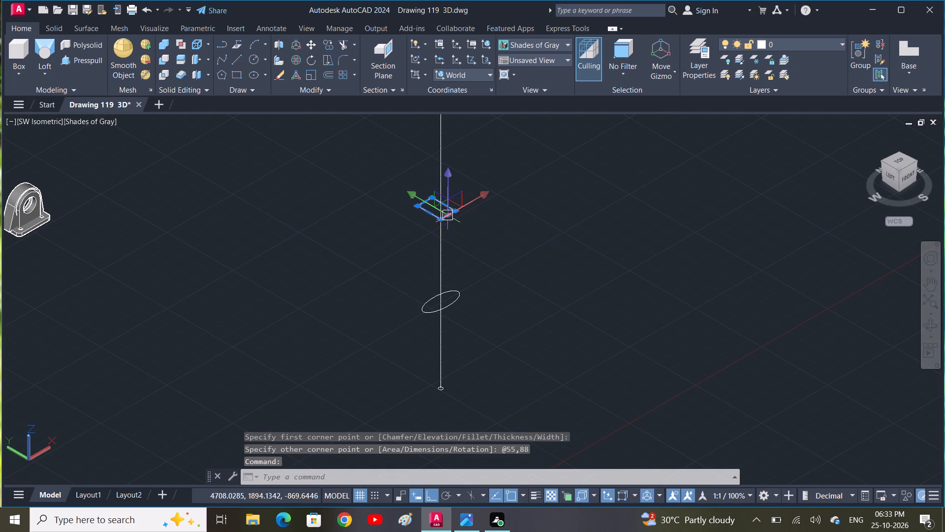
key(Escape)
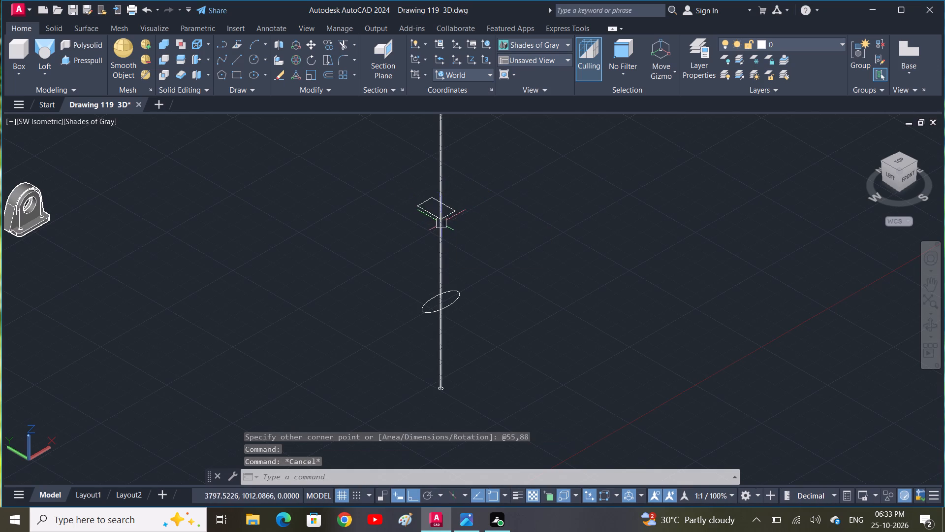
click(447, 221)
key(m)
key(space)
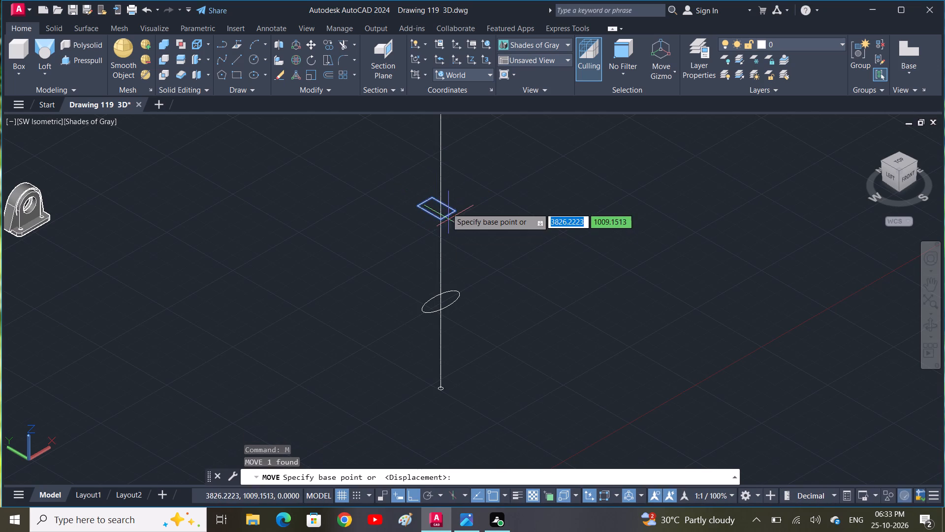
click(437, 209)
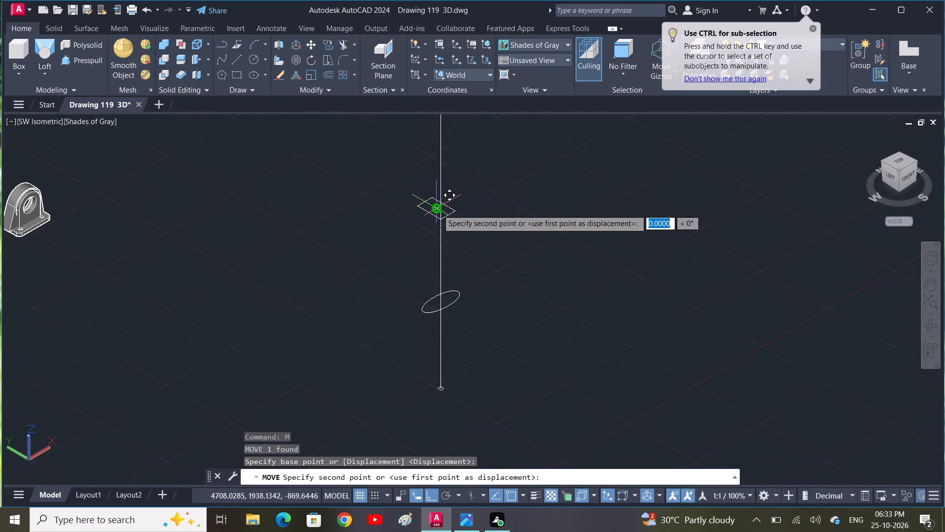
click(443, 209)
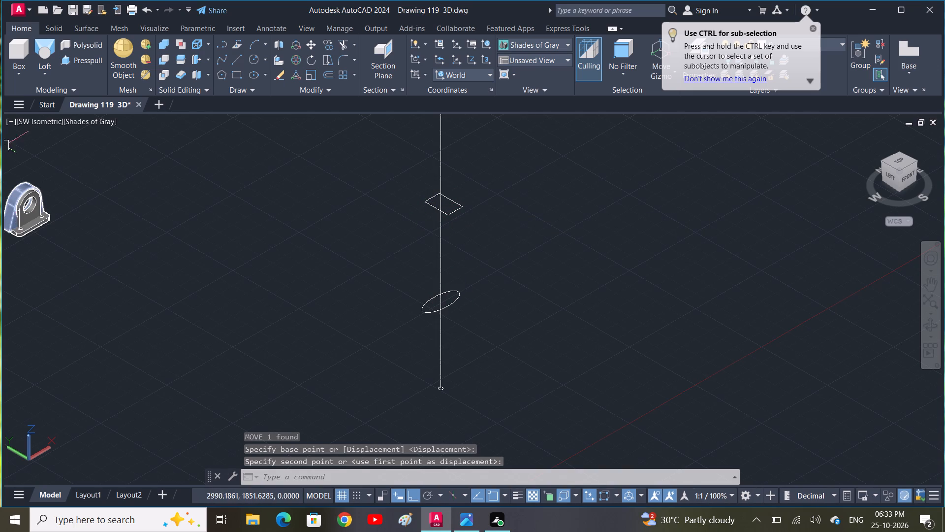
Draw a circle of radius 99 centred on the vertical line's upper end.
middle_drag(148, 114, 188, 247)
middle_drag(291, 221, 299, 245)
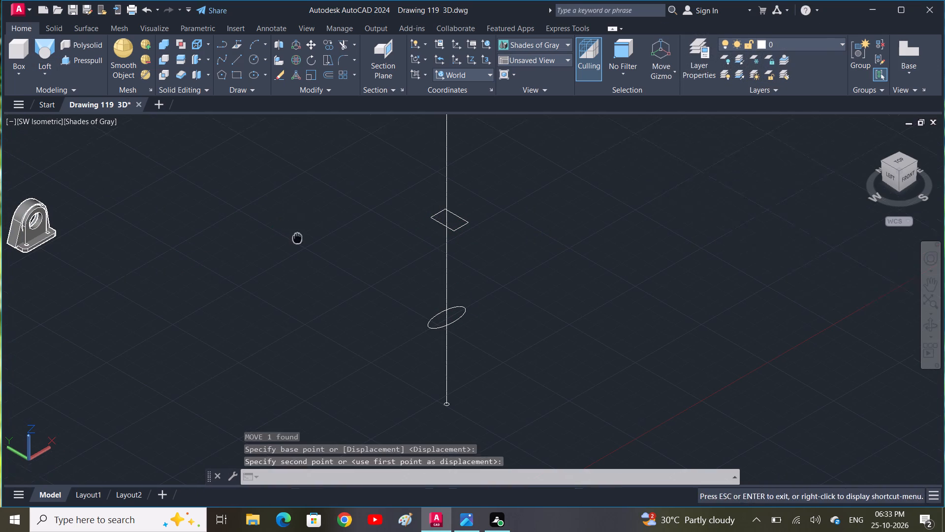
middle_drag(299, 245, 306, 334)
scroll(384, 229, down, 1)
middle_drag(403, 174, 389, 231)
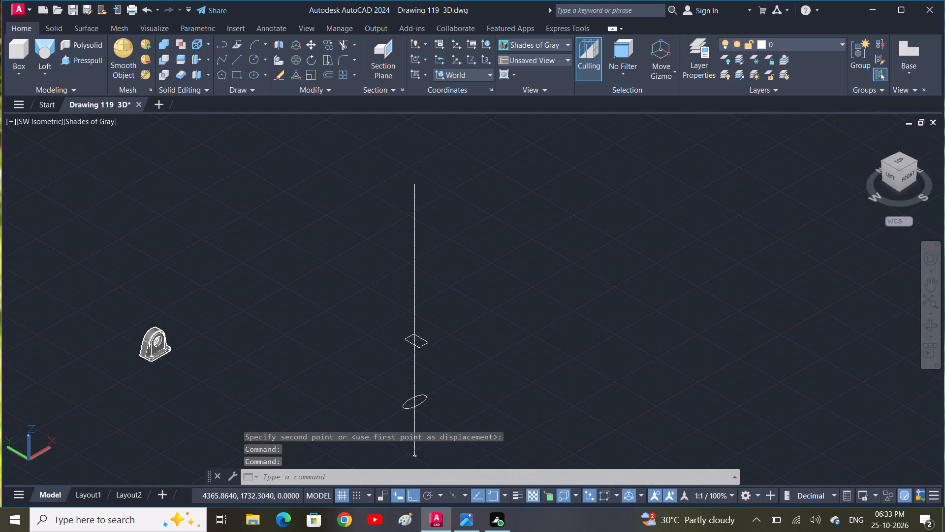
key(c)
key(space)
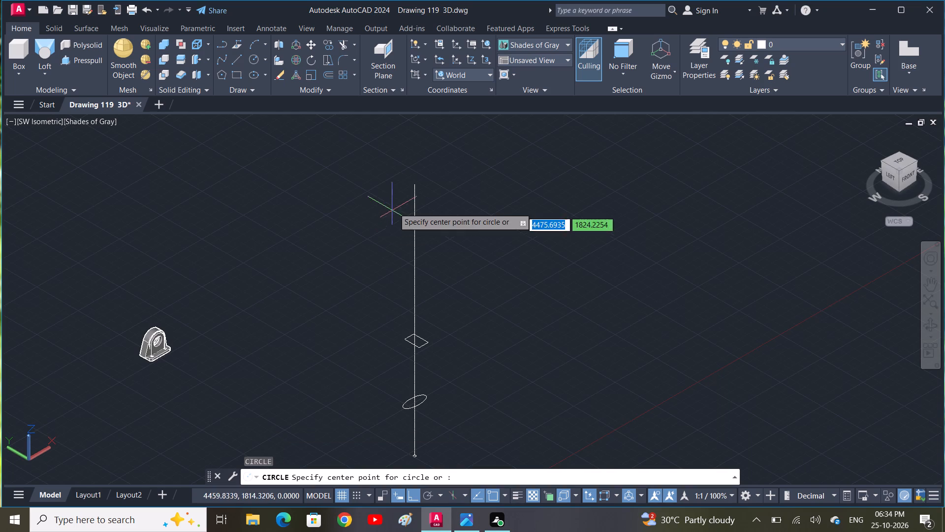
click(413, 183)
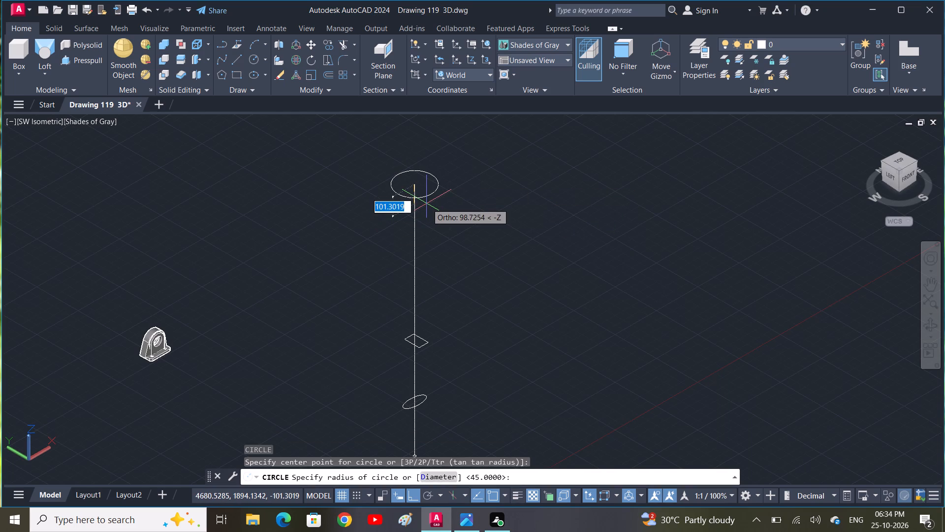
key(t)
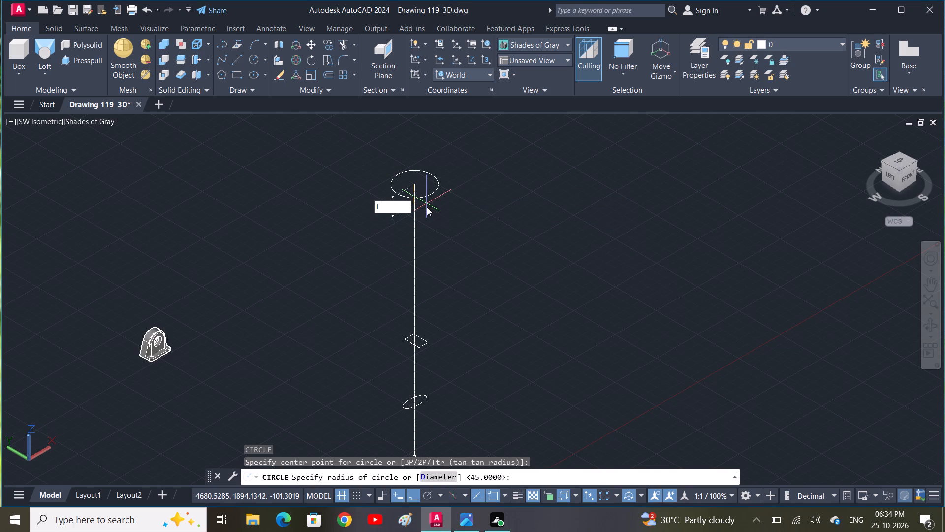
key(Return)
key(BackSpace)
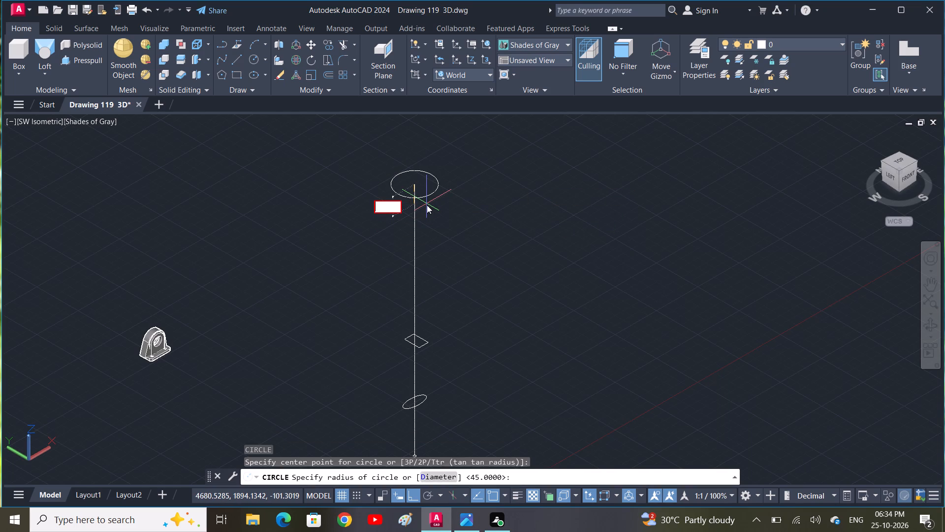
text(99)
key(space)
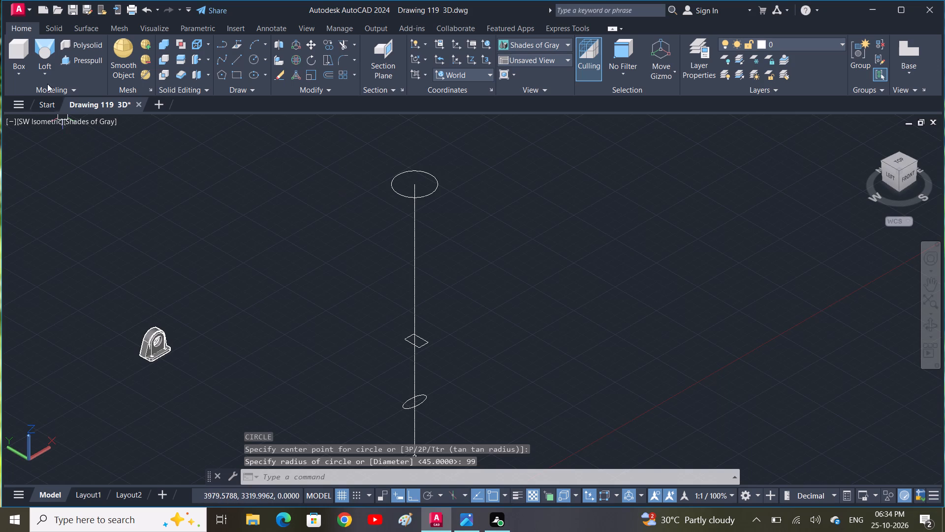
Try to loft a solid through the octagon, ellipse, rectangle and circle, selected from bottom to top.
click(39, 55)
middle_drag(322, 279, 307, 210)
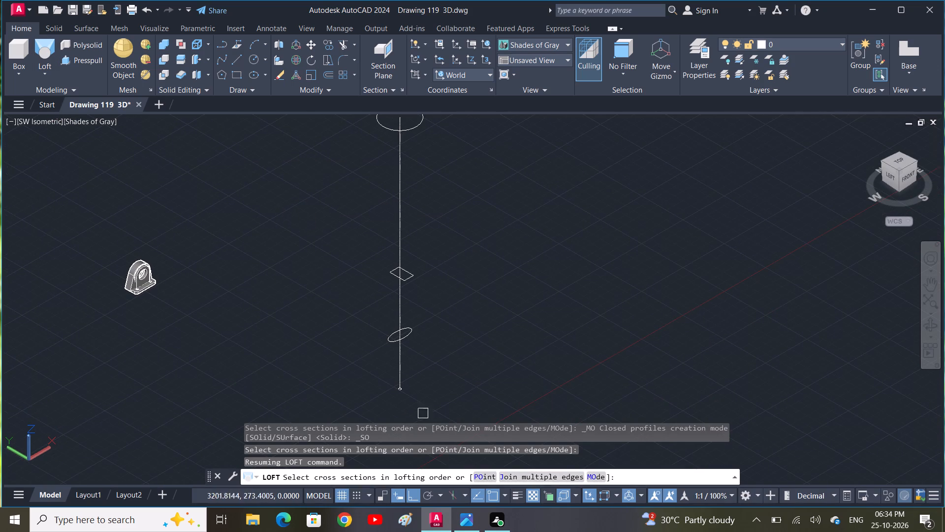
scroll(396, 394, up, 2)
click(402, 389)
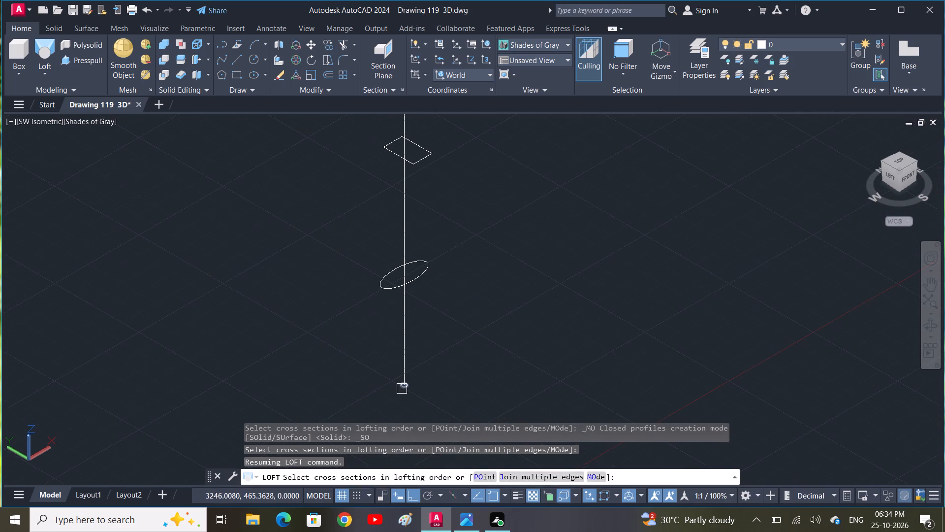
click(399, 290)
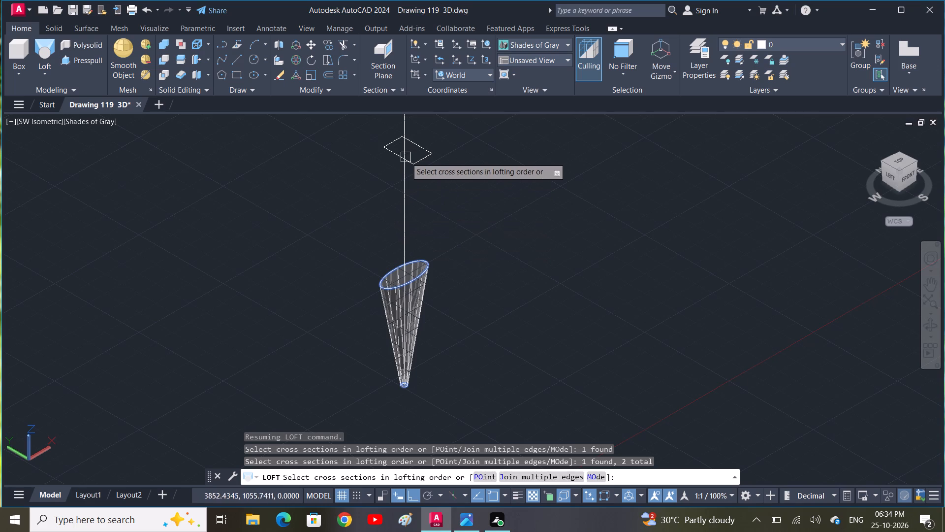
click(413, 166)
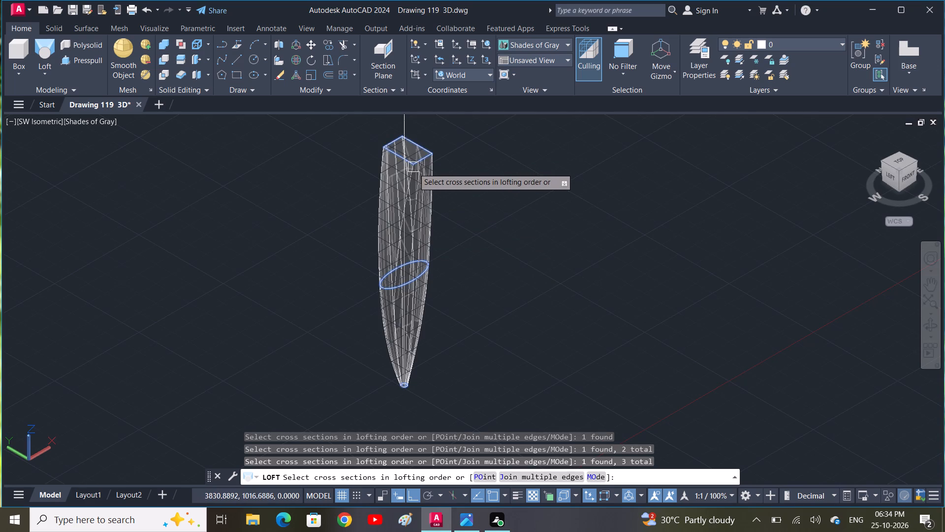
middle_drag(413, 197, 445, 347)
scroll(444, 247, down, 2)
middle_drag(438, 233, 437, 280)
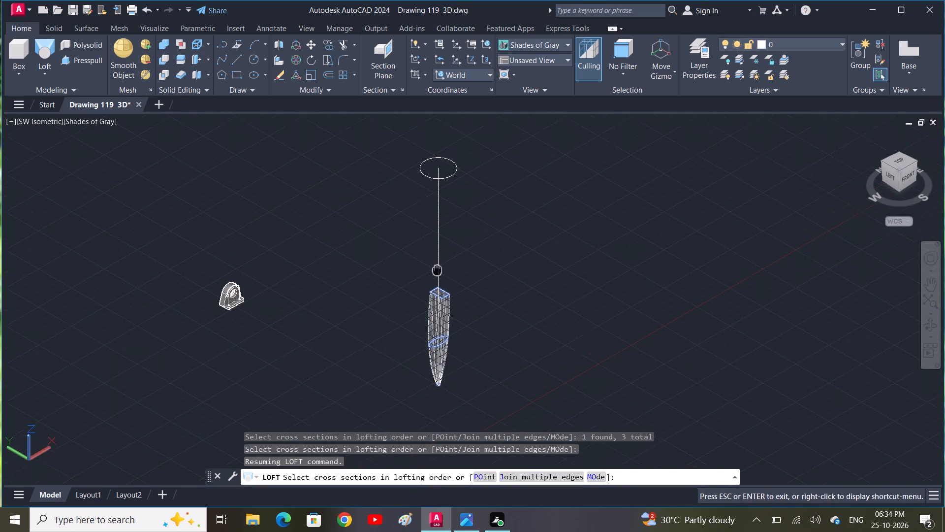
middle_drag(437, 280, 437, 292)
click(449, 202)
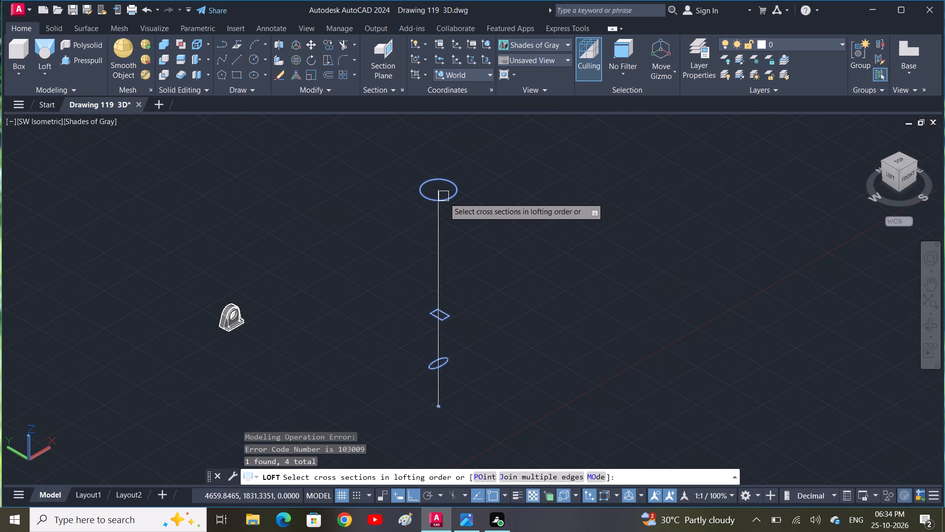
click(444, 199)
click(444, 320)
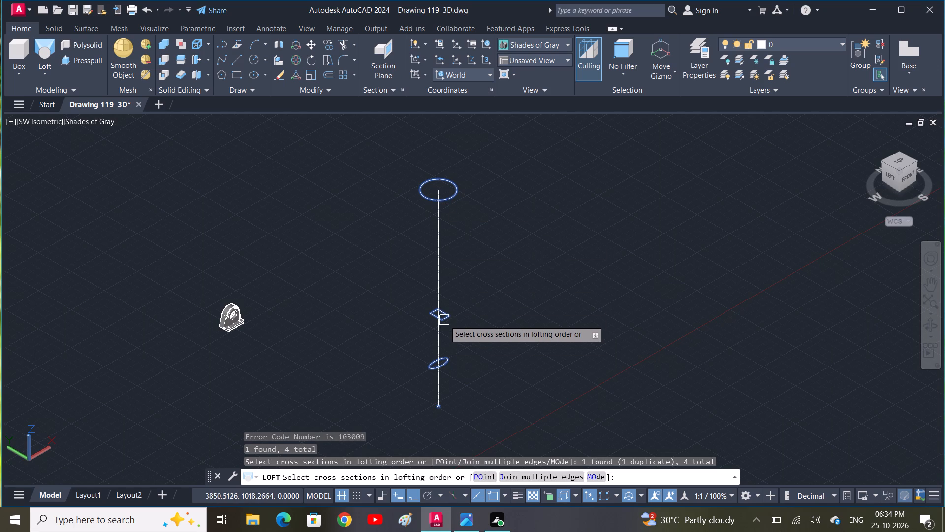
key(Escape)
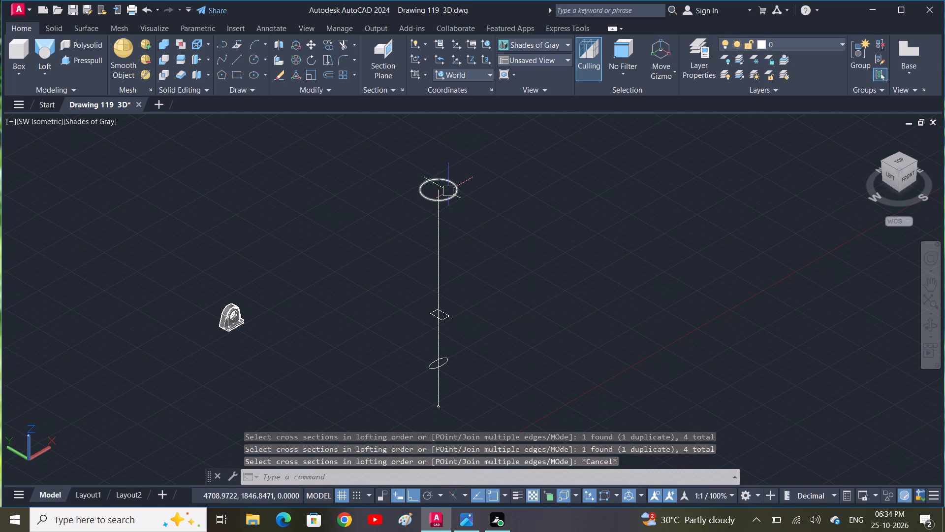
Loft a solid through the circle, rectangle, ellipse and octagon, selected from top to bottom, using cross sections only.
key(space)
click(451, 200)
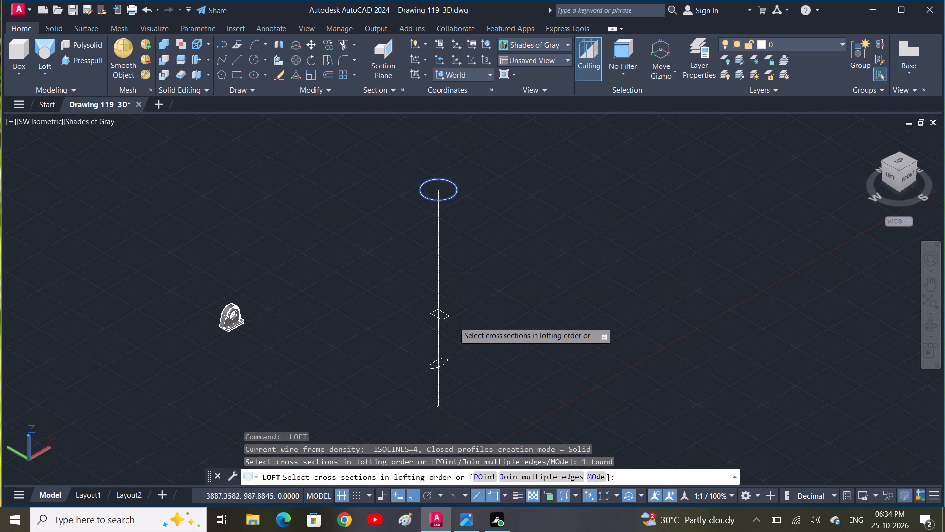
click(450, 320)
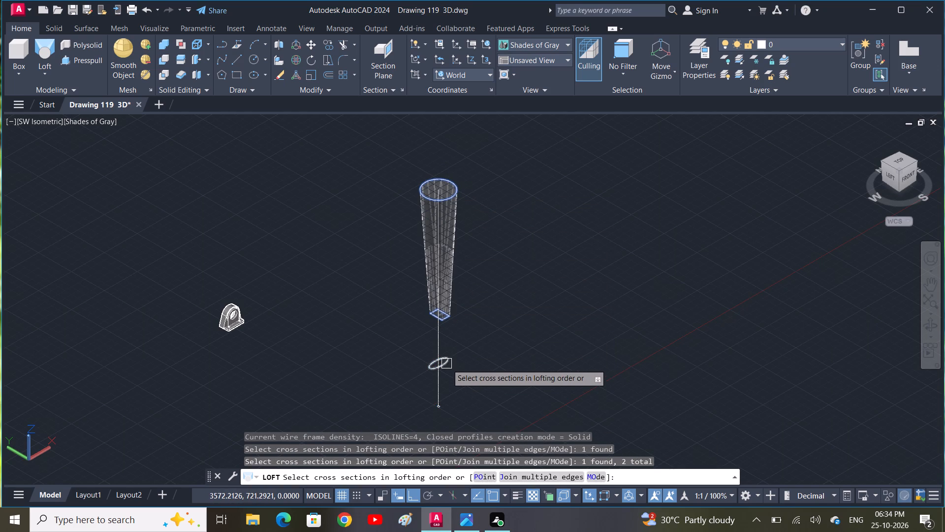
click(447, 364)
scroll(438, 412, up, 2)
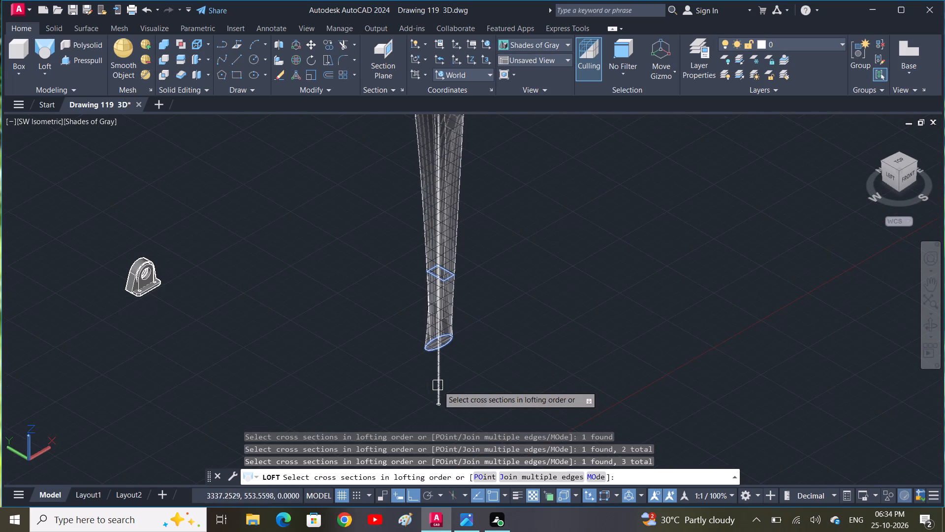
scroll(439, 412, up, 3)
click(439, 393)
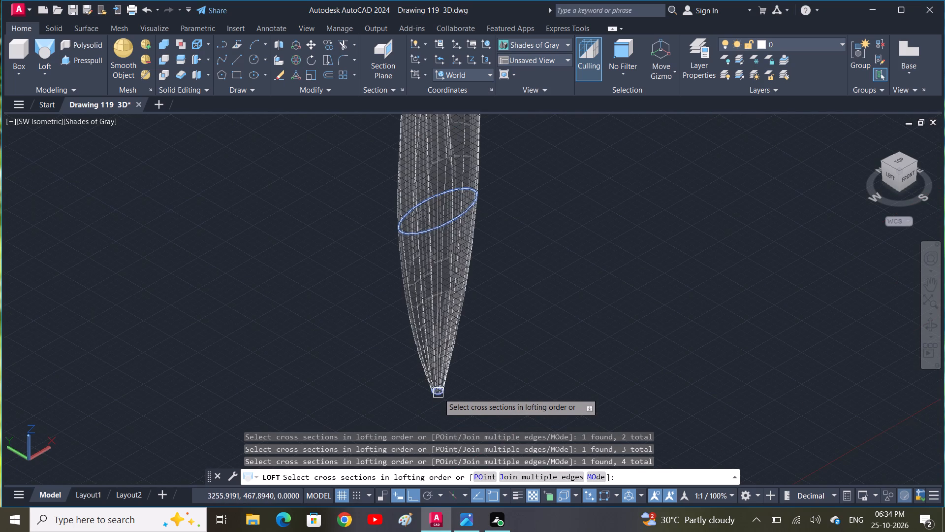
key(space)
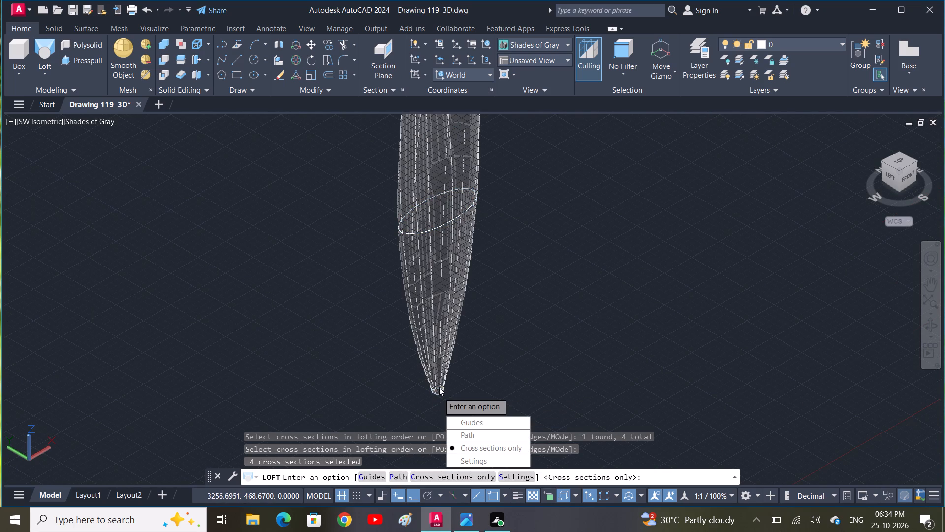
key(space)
Examine the lofted solid's overall shape from several viewing directions.
scroll(450, 349, down, 2)
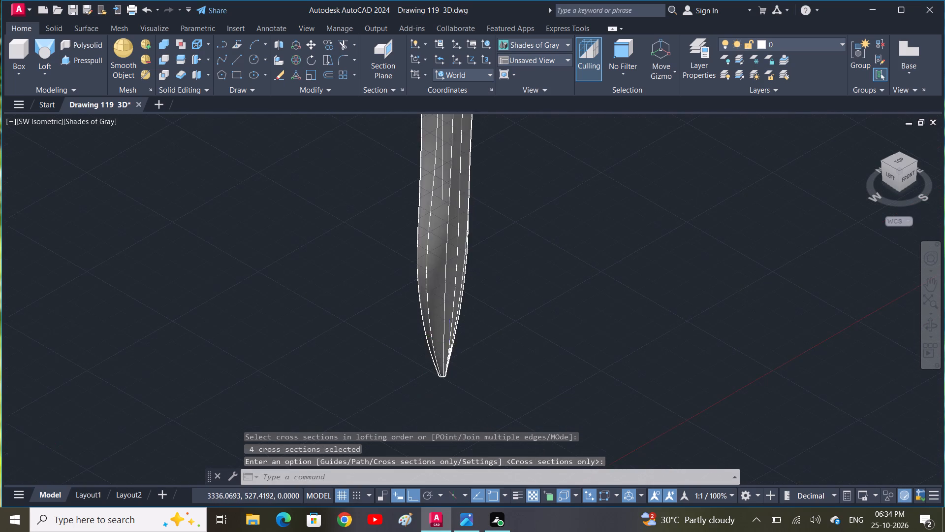
scroll(450, 349, down, 1)
scroll(443, 261, up, 2)
scroll(470, 222, down, 3)
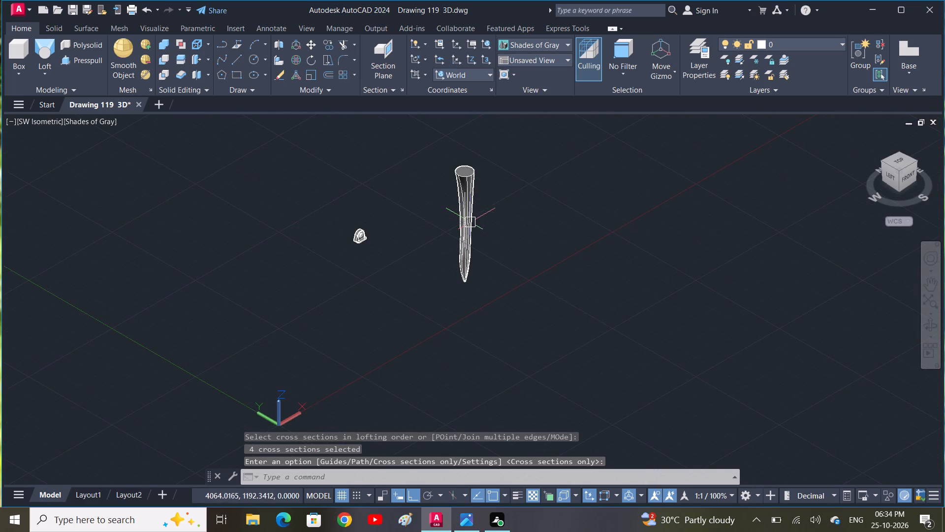
shift+middle_drag(504, 249, 406, 270)
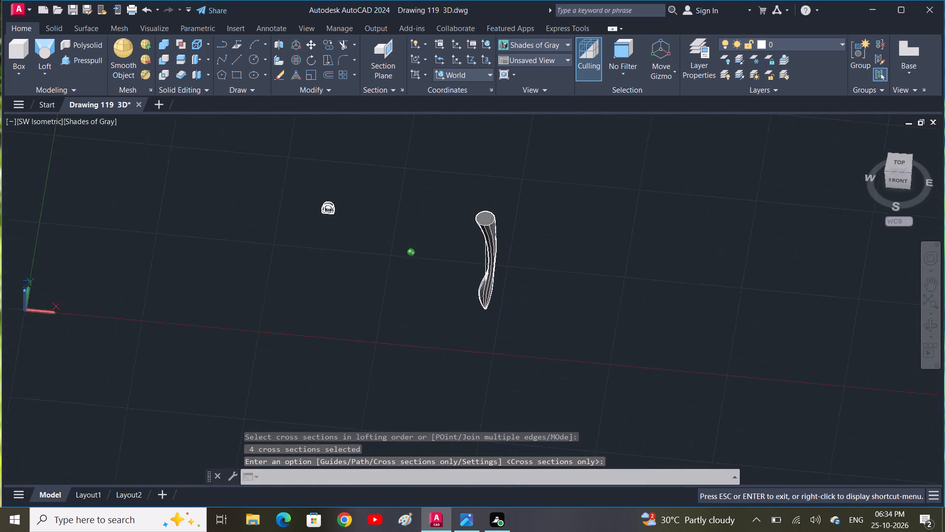
shift+middle_drag(406, 270, 264, 308)
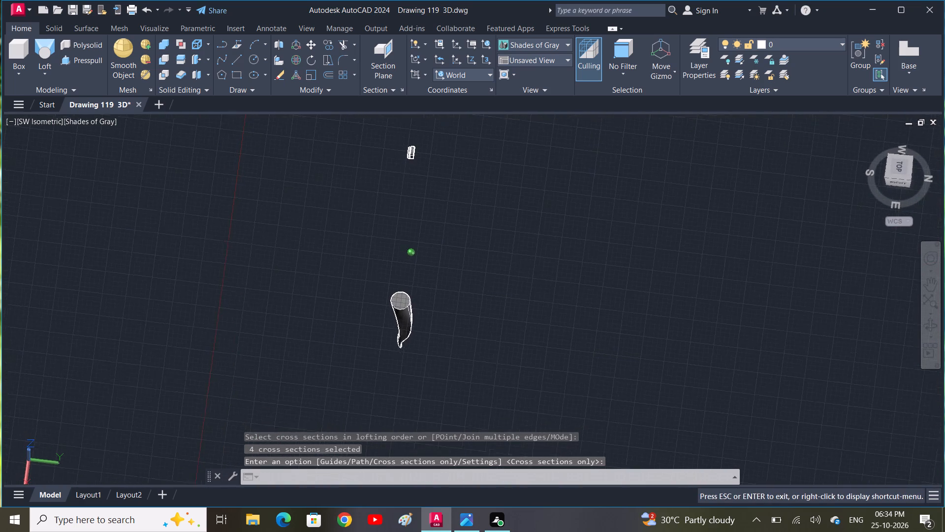
shift+middle_drag(264, 308, 435, 241)
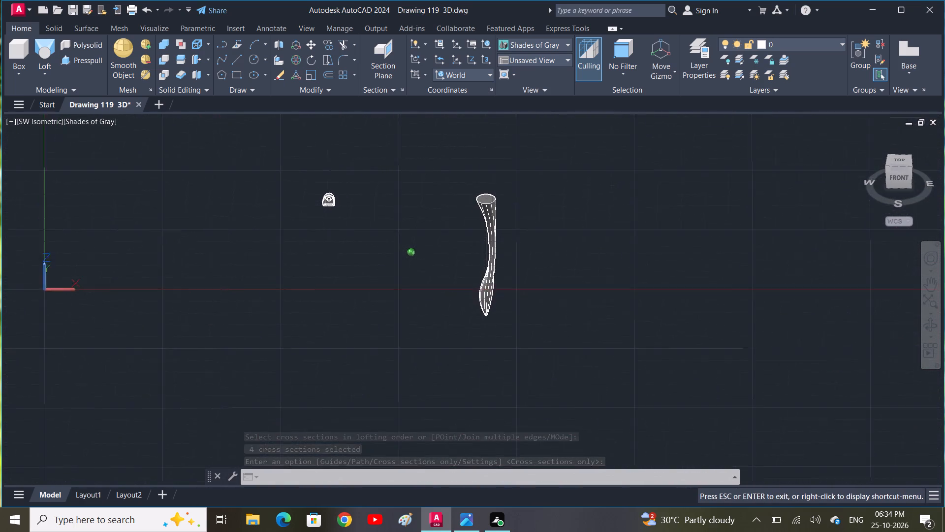
shift+middle_drag(435, 241, 473, 247)
Delete the lofted solid together with the vertical line beside the bracket.
click(505, 298)
click(431, 172)
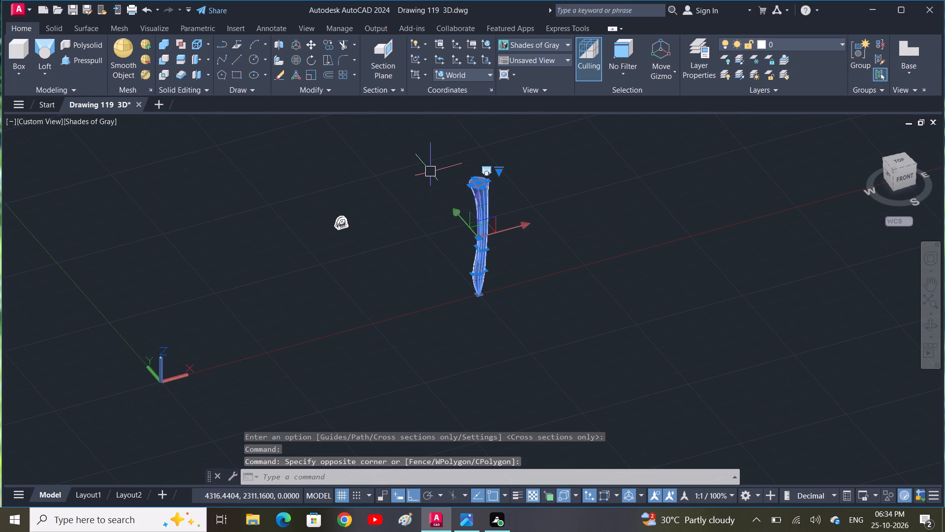
key(Delete)
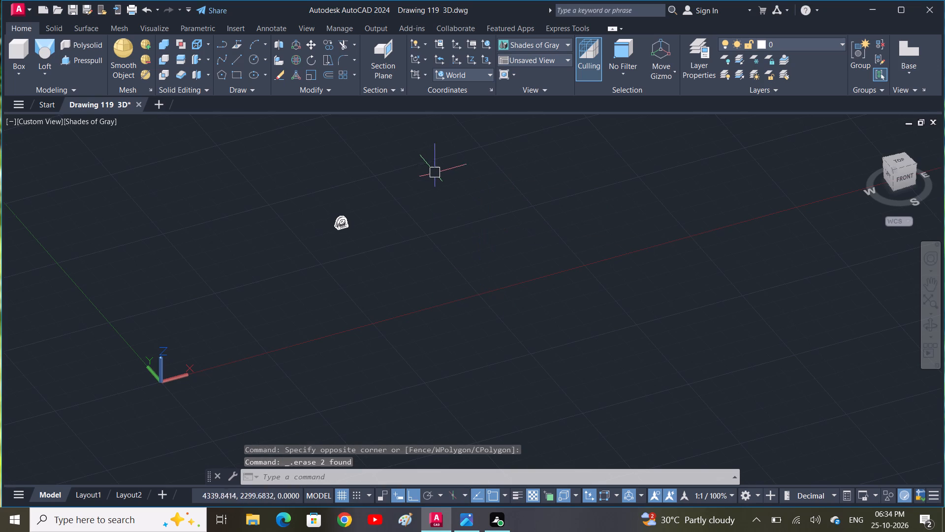
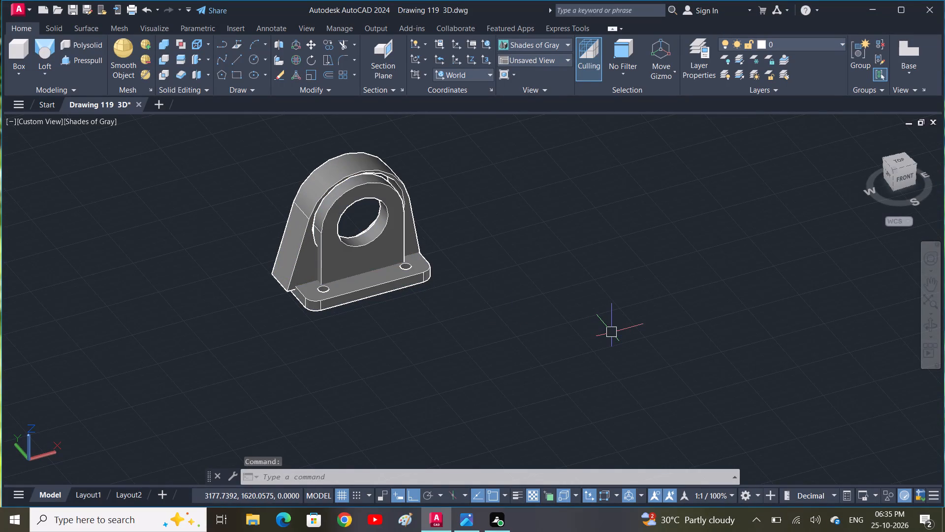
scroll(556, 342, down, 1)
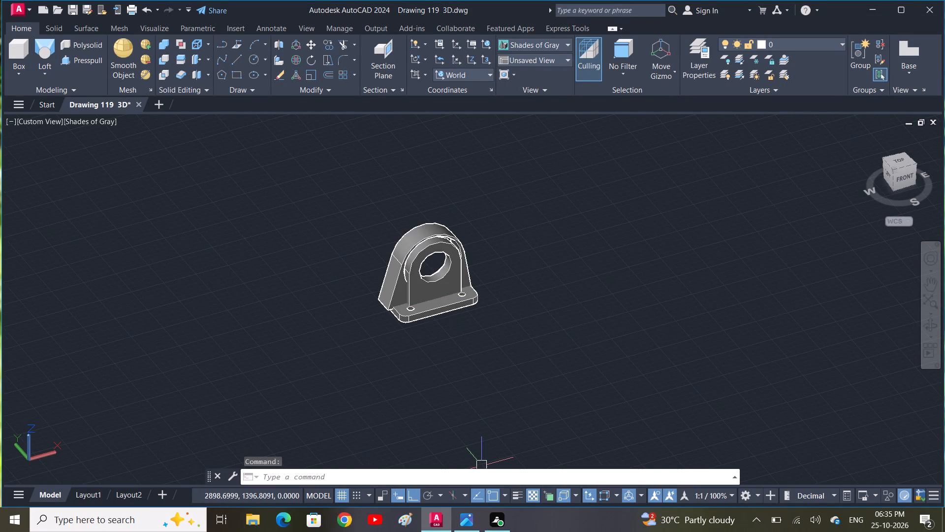
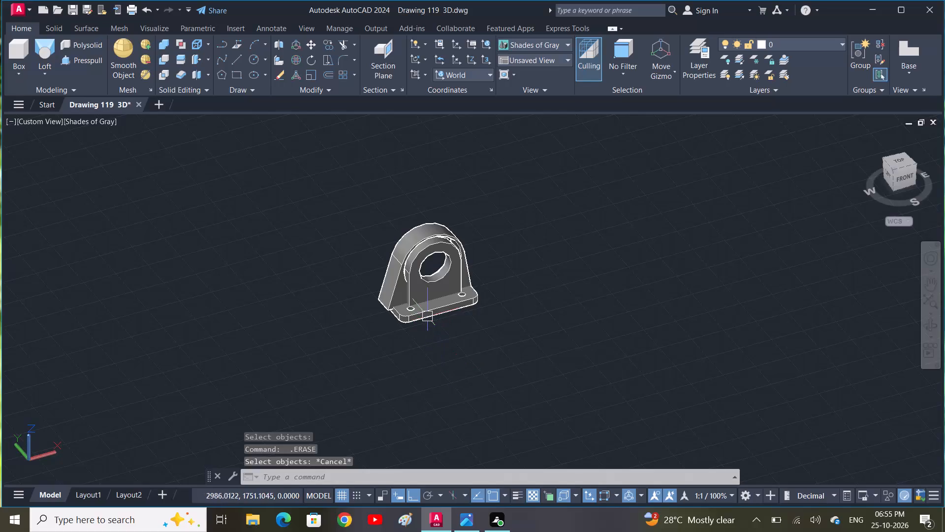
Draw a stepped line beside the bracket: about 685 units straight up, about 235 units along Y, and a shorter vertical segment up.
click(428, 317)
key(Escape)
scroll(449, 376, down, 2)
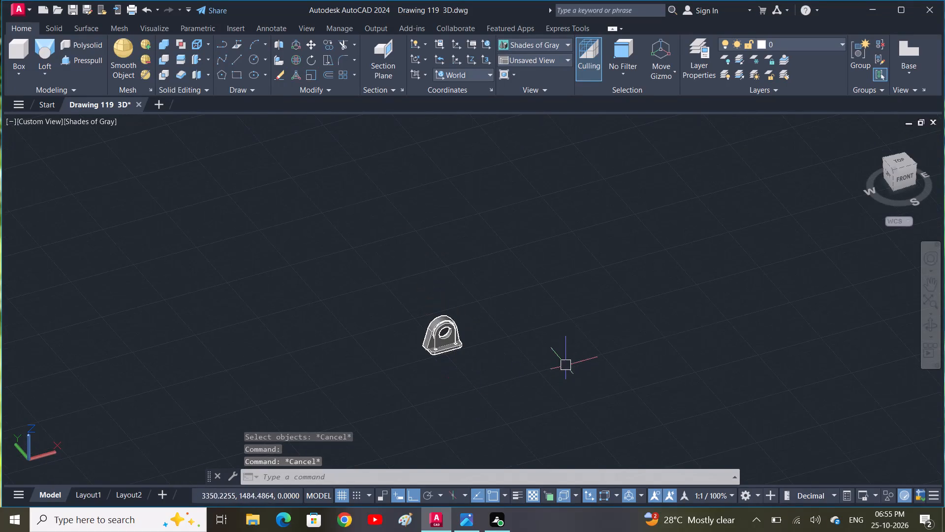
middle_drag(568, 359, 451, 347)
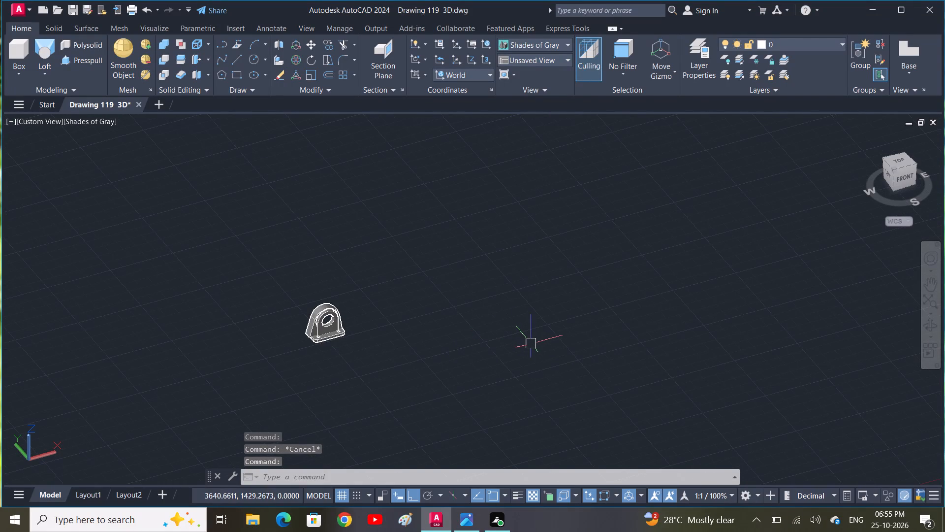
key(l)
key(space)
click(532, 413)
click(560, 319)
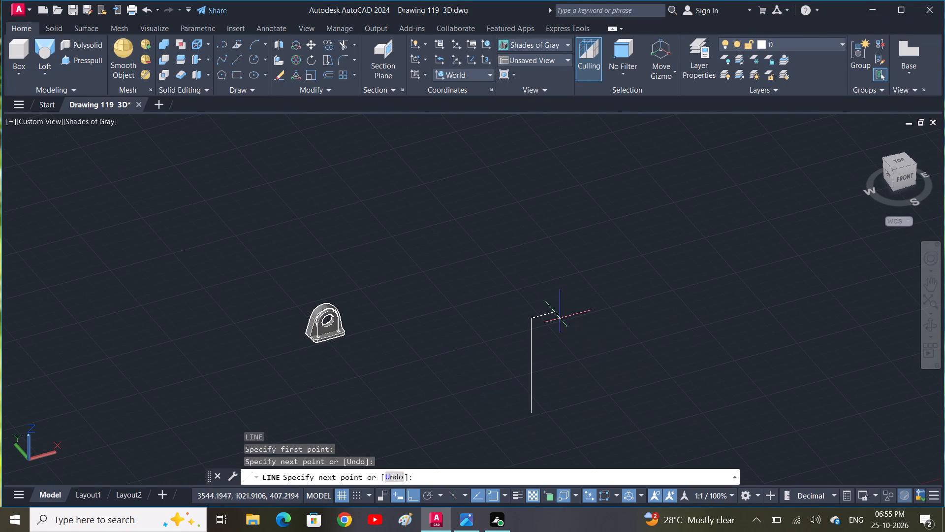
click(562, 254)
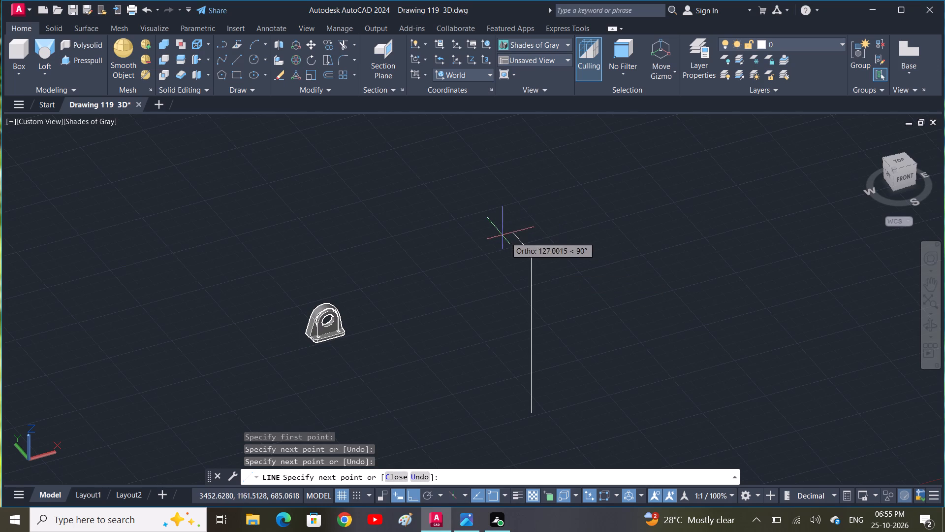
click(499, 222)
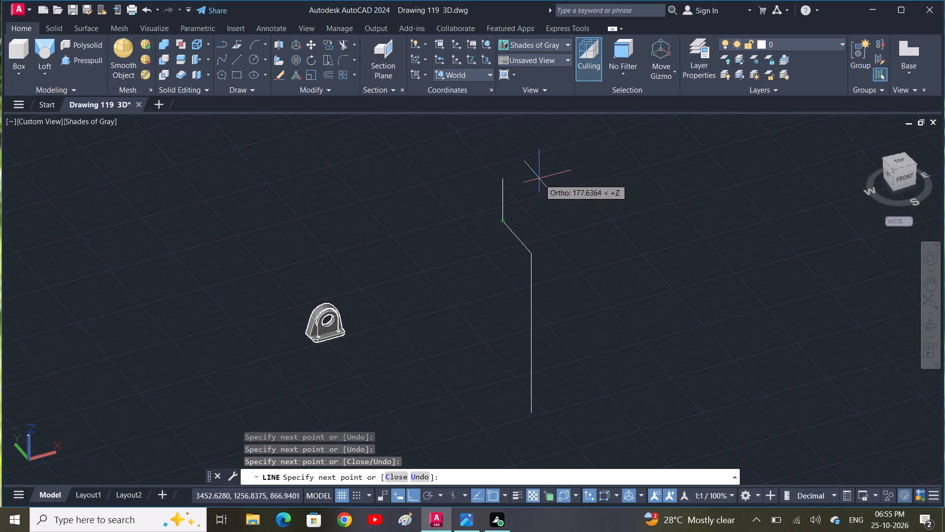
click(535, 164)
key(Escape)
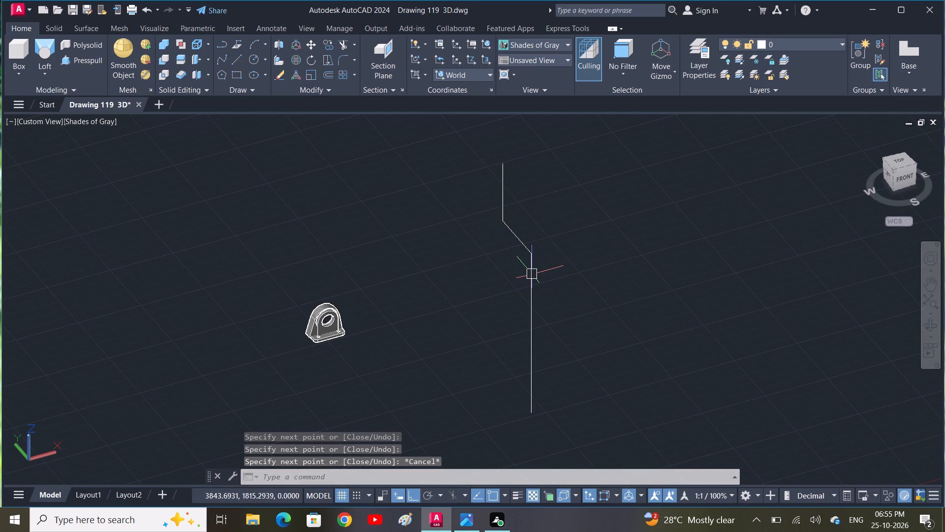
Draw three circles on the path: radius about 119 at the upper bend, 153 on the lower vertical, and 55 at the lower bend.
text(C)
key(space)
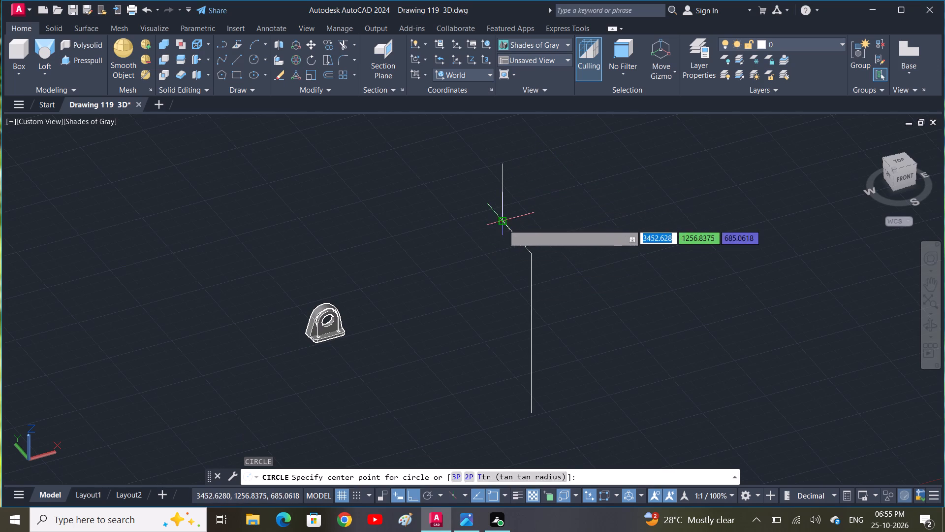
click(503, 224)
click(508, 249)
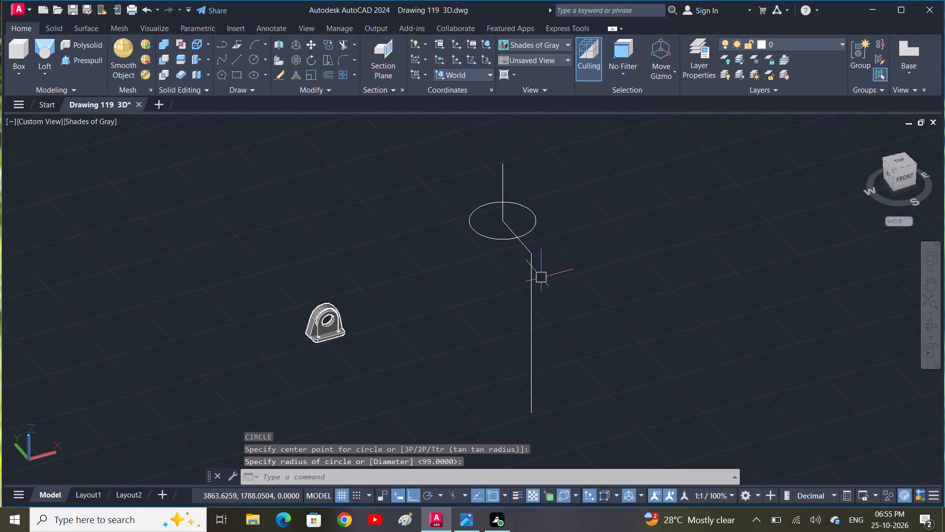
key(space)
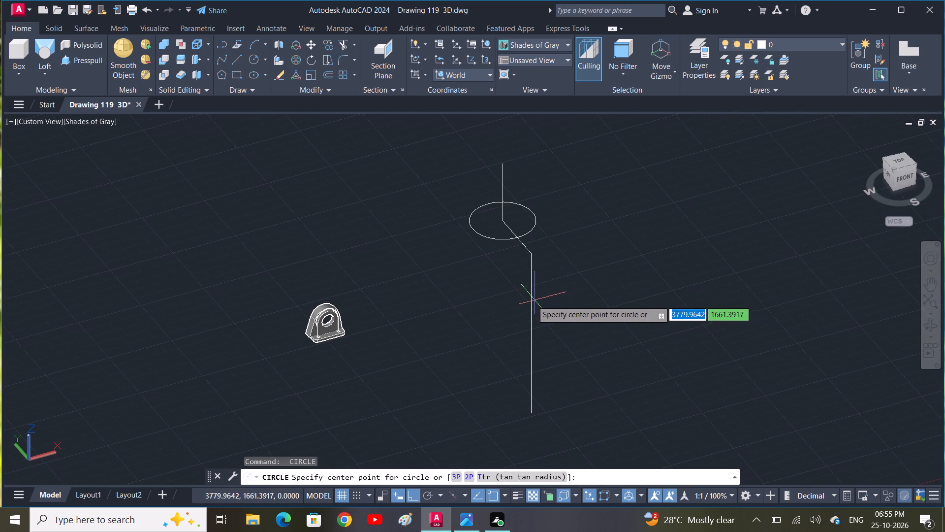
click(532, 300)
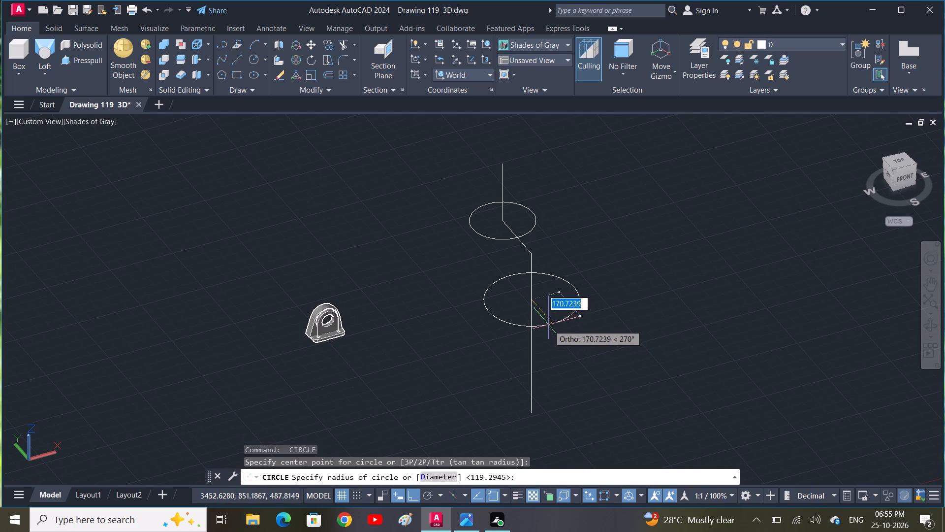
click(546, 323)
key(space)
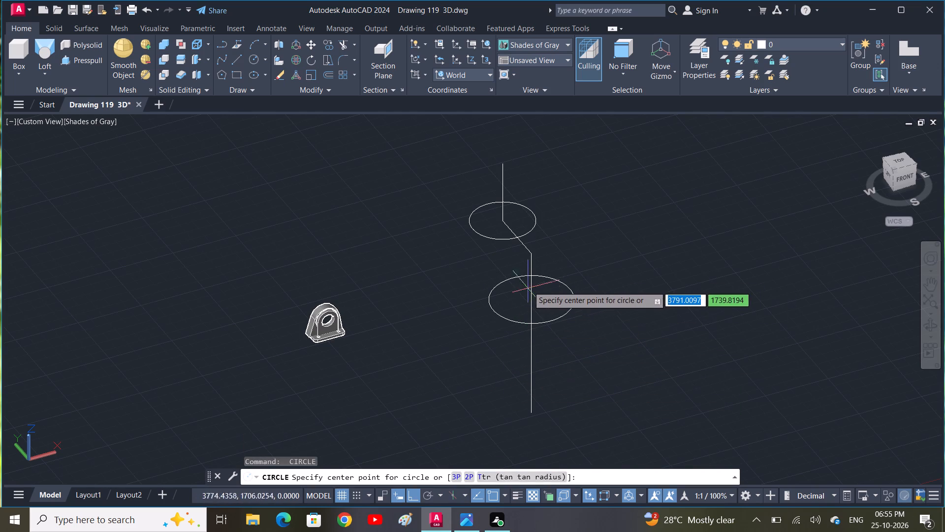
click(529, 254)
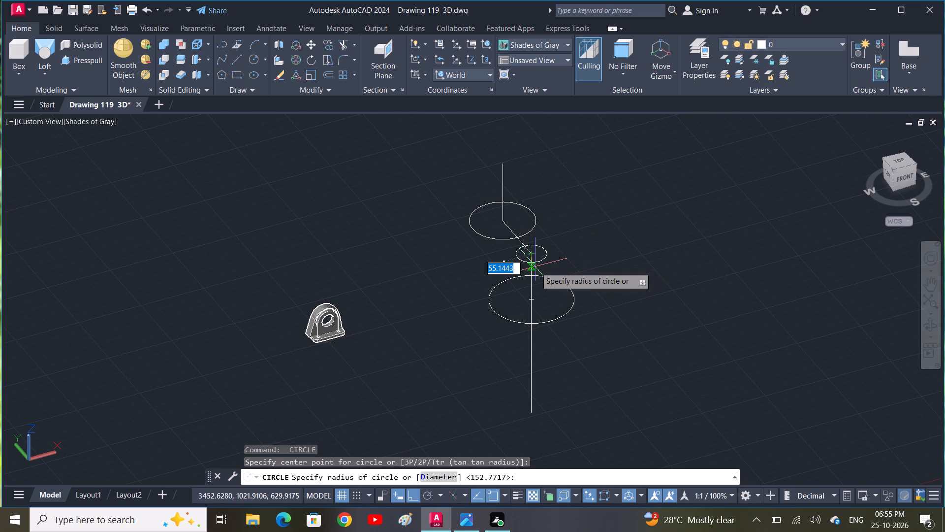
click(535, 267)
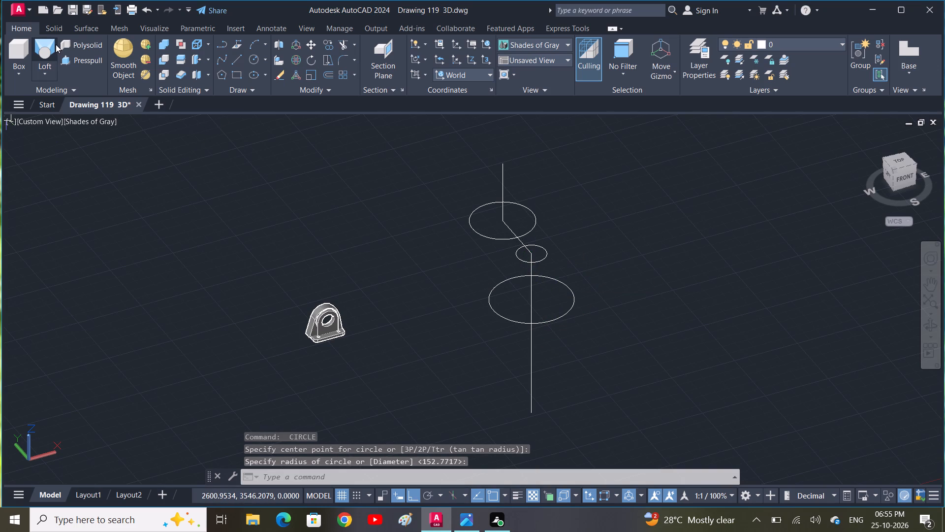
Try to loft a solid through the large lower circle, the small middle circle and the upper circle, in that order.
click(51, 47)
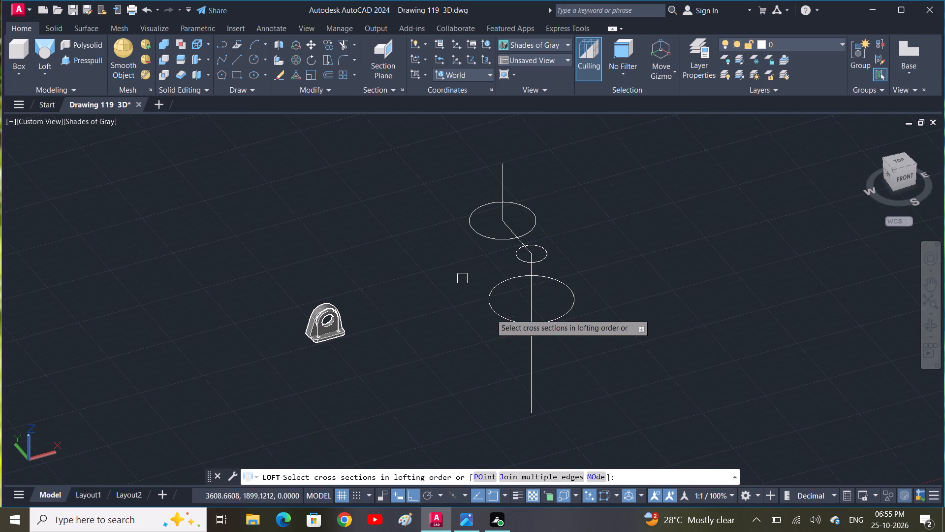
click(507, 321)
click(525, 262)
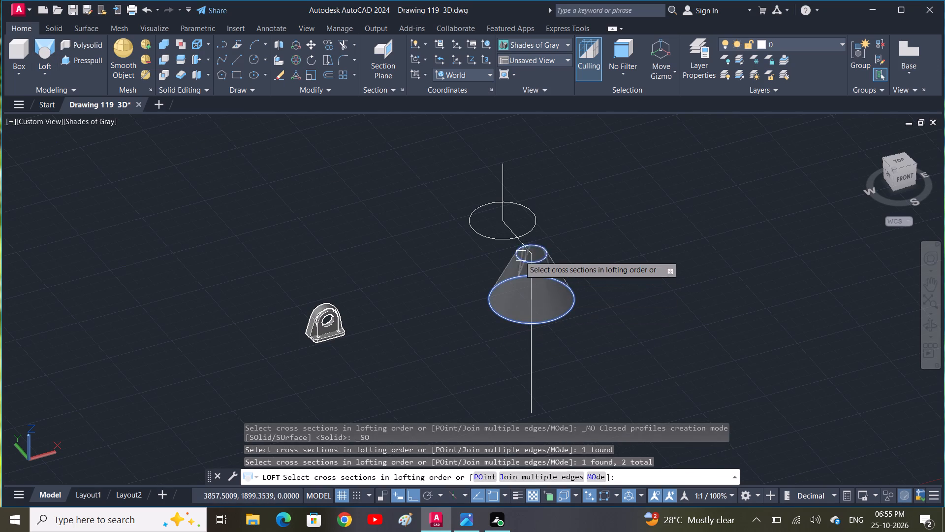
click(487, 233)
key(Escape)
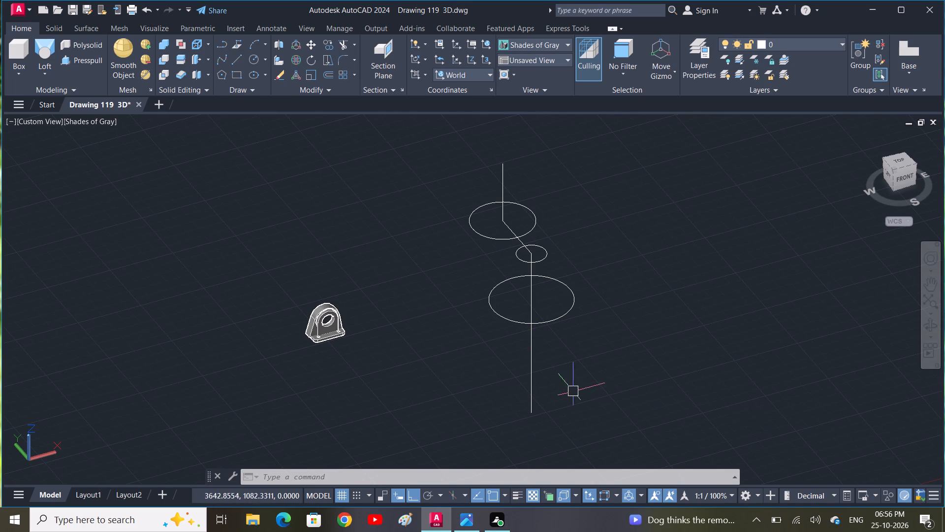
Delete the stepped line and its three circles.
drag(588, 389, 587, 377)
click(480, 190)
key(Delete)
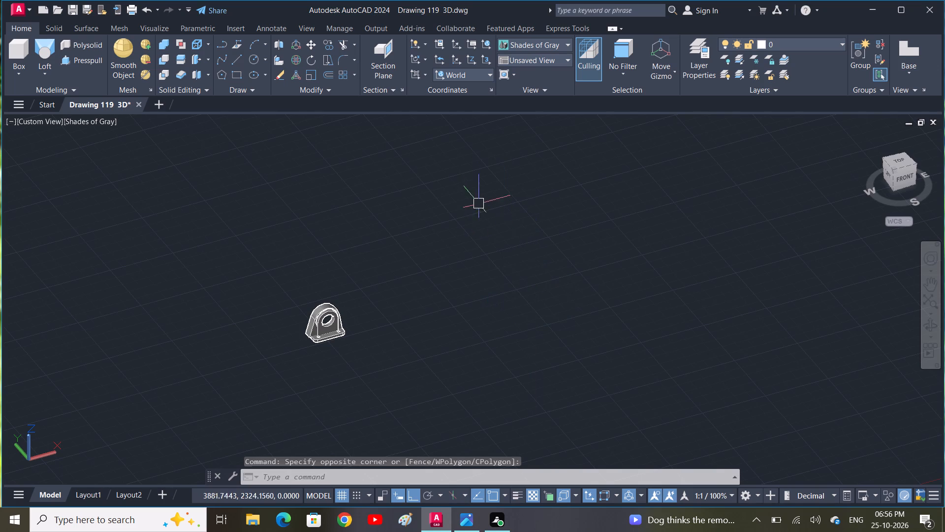
Draw a closed, upright four-sided line outline beside the bracket, with a left edge about 545 units tall and a base about 439 wide.
key(l)
key(space)
click(535, 230)
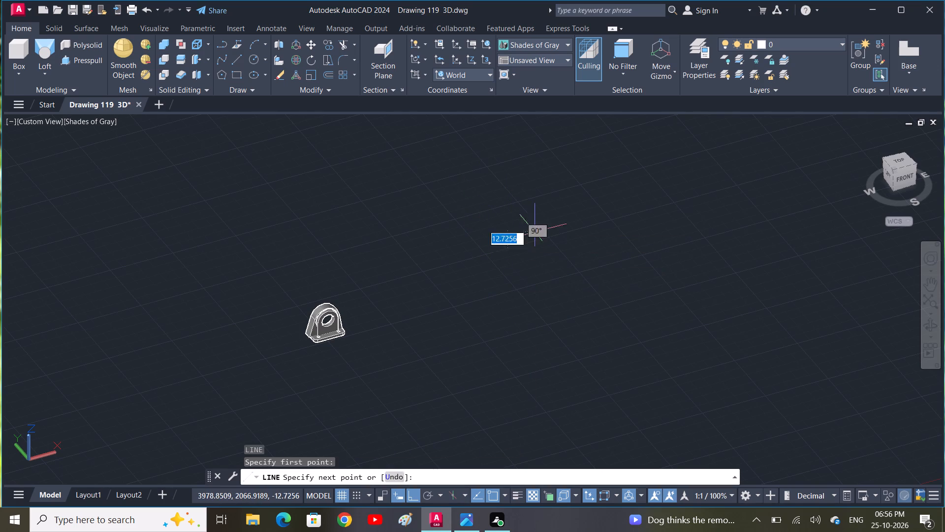
click(576, 356)
click(628, 305)
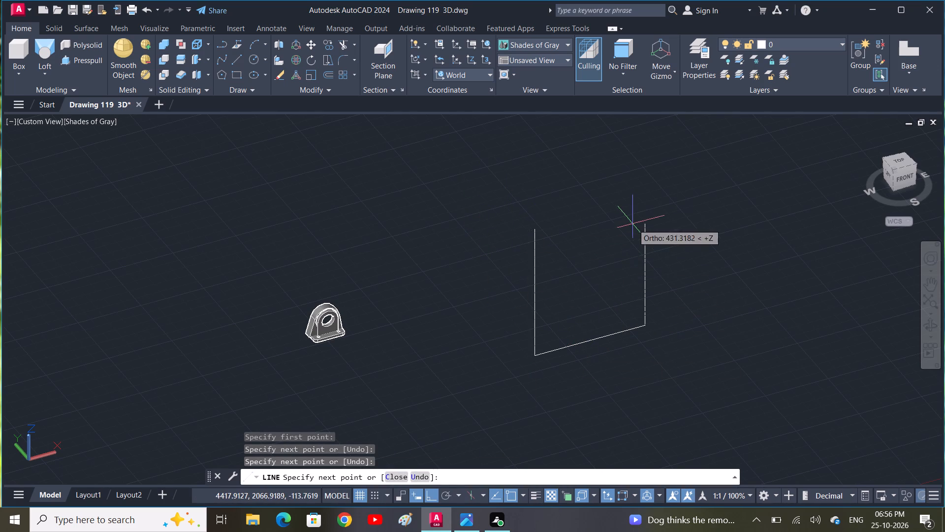
click(633, 212)
click(536, 234)
key(space)
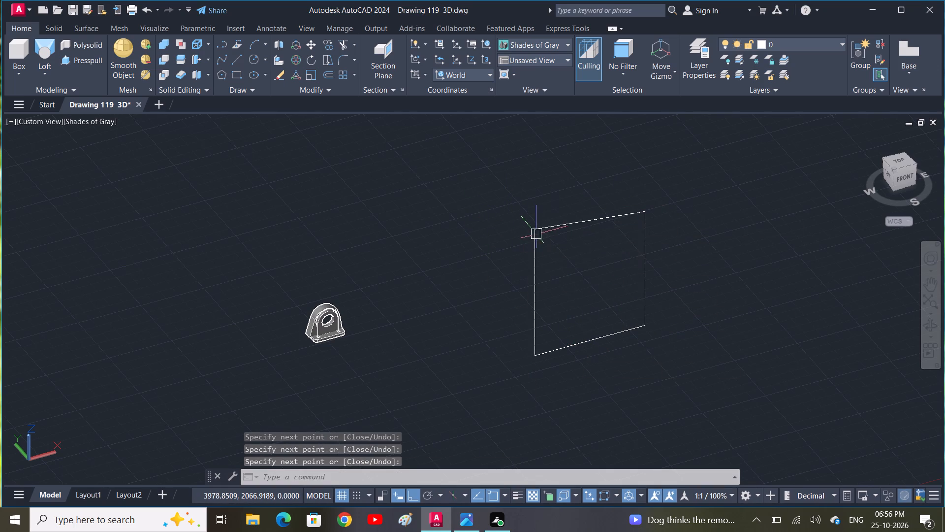
Draw three similar circles centred down the outline's left vertical edge, the upper two with radii of about 119 and 122.
text(C)
key(space)
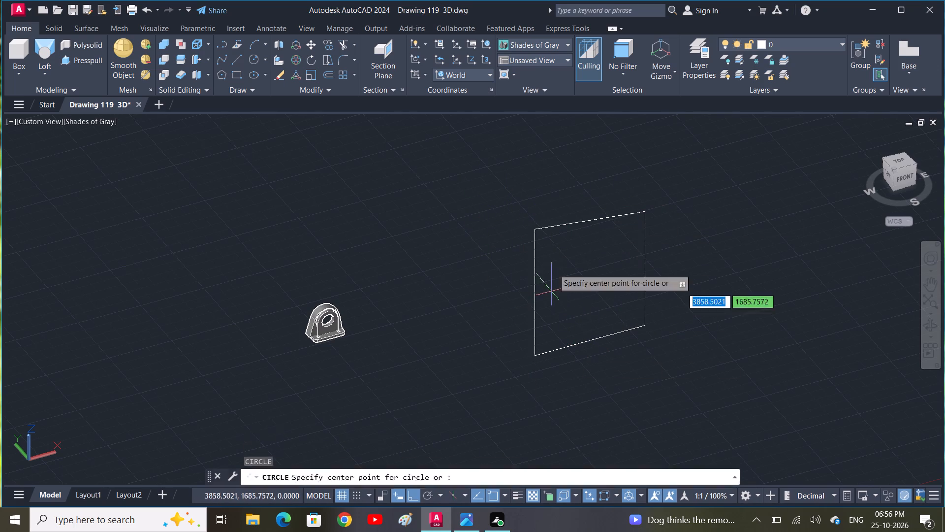
click(535, 249)
click(544, 277)
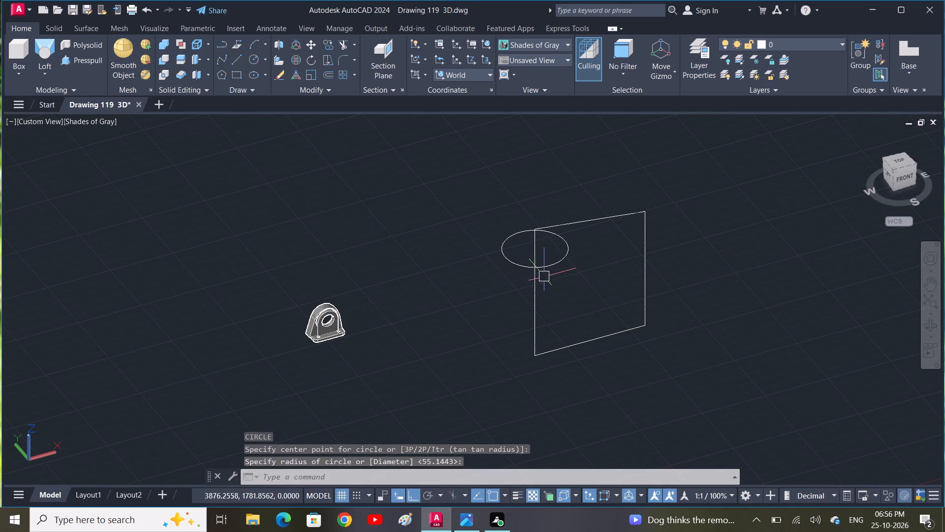
key(space)
click(535, 294)
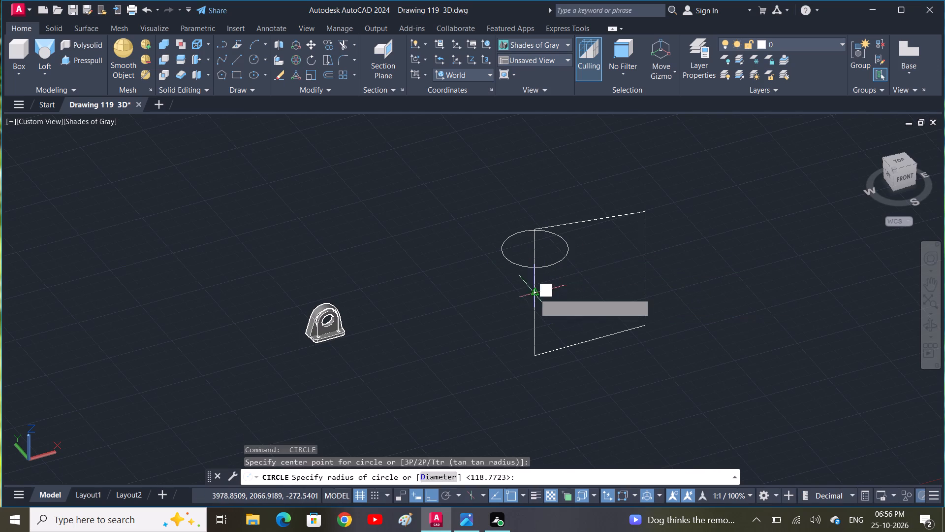
click(544, 312)
key(space)
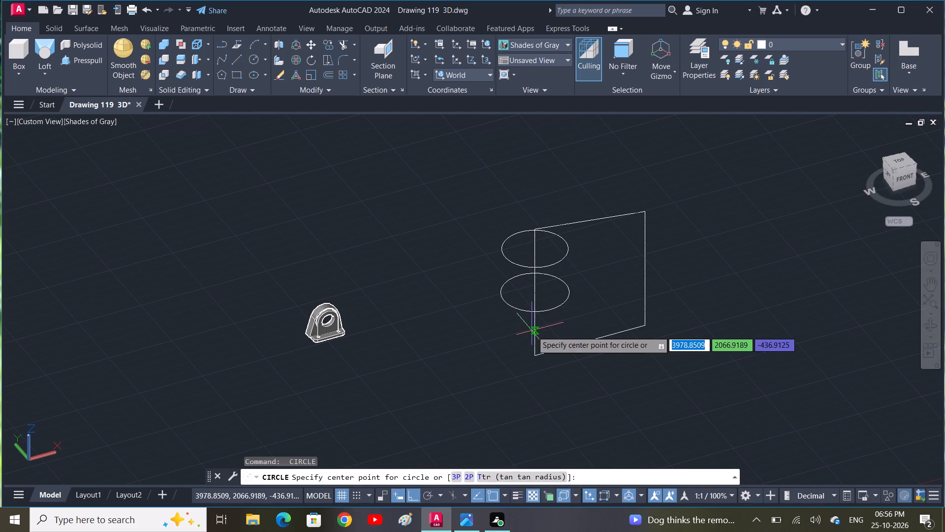
click(532, 331)
click(548, 353)
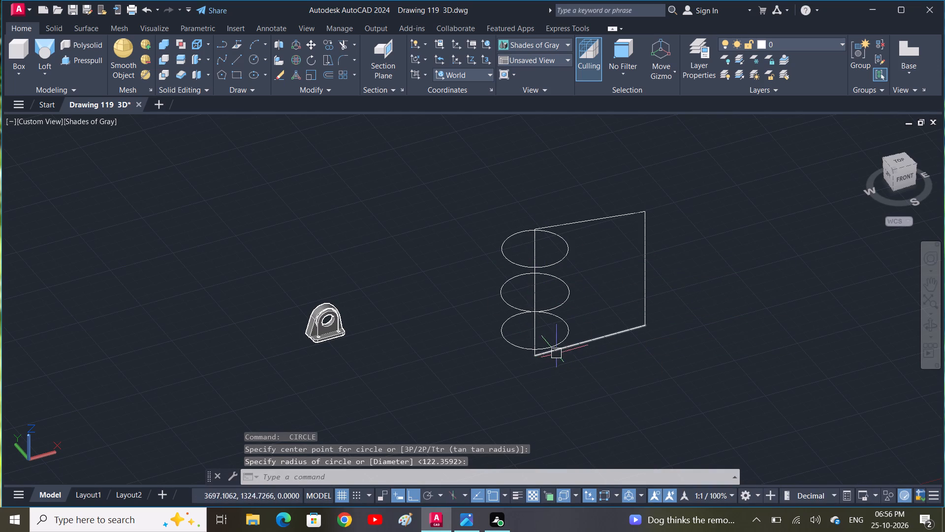
Draw a three-segment line from the top circle's lower edge: outward along X, down about 152 units, and back to the outline's left edge.
key(l)
key(space)
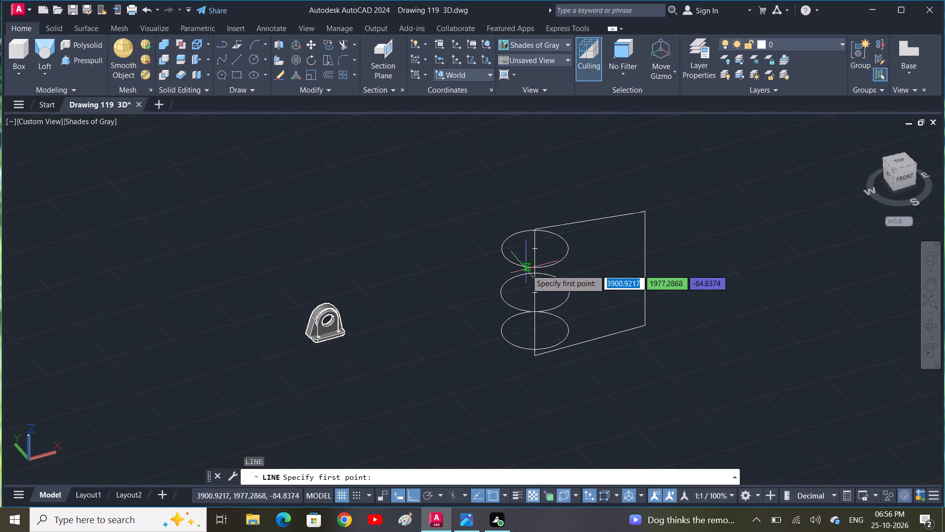
click(538, 268)
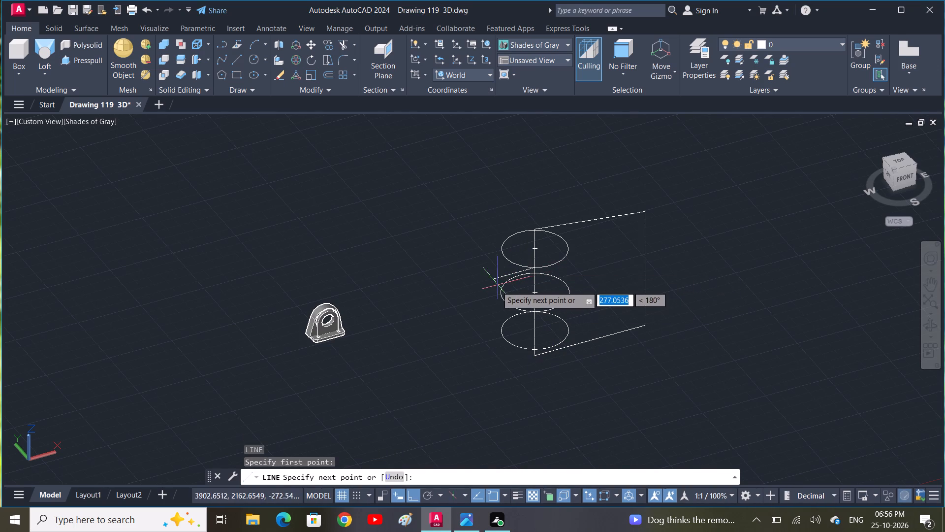
click(493, 287)
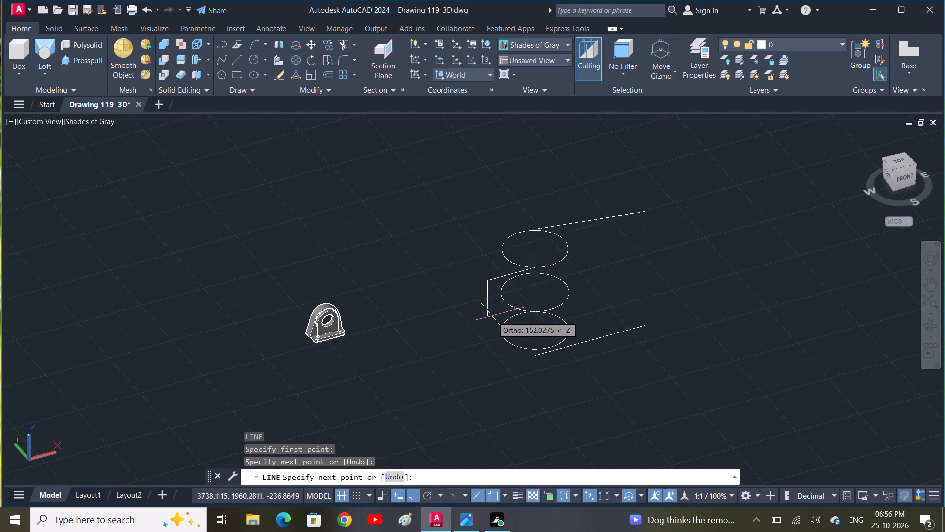
click(492, 316)
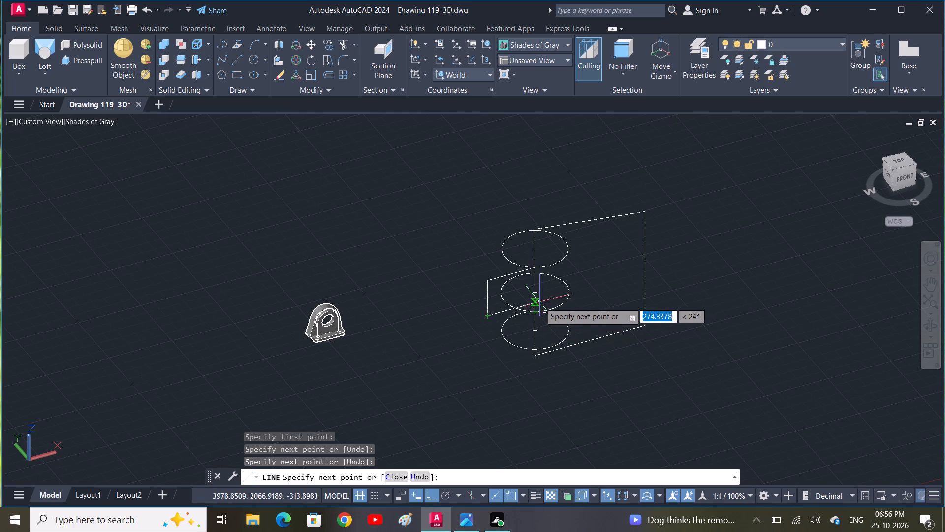
click(540, 301)
key(space)
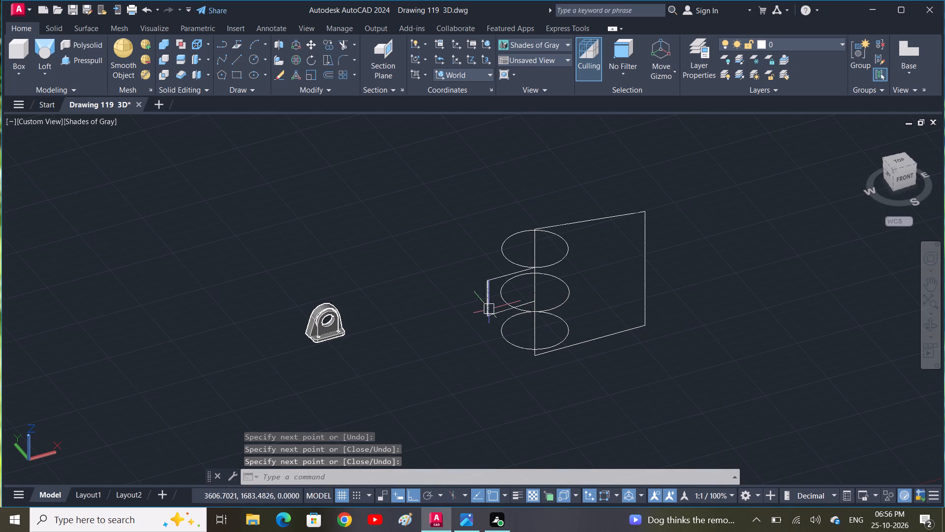
Draw two lines joining the three-segment line's outer corners to the outline's bottom-left and top-left corners.
key(space)
click(491, 318)
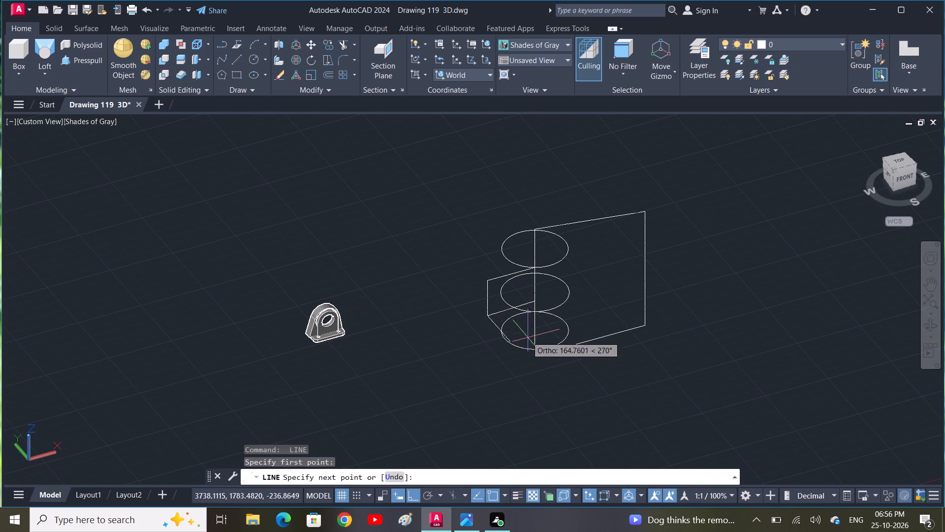
click(537, 358)
key(space)
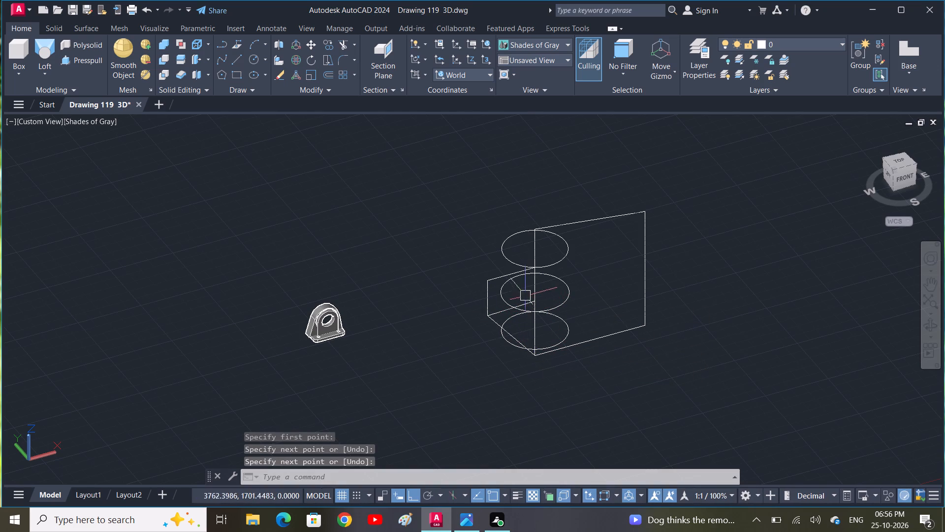
key(space)
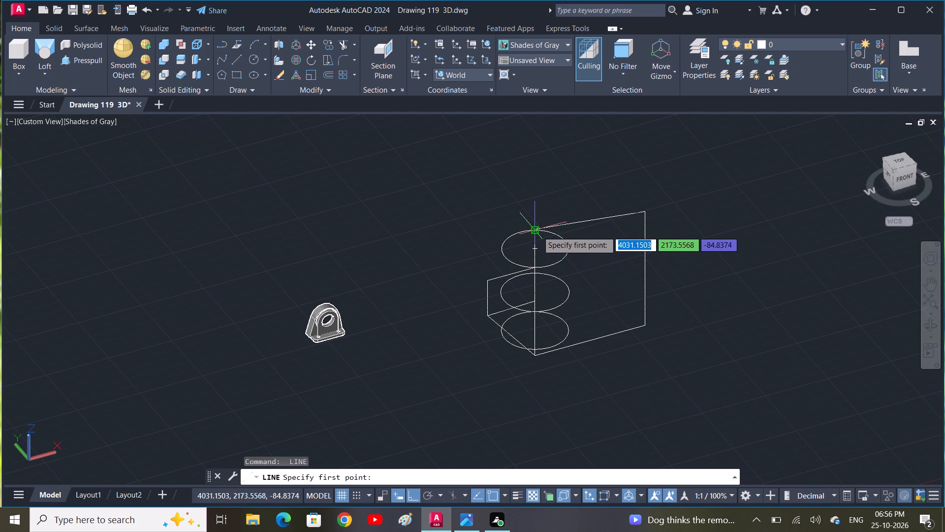
click(537, 229)
click(491, 282)
key(space)
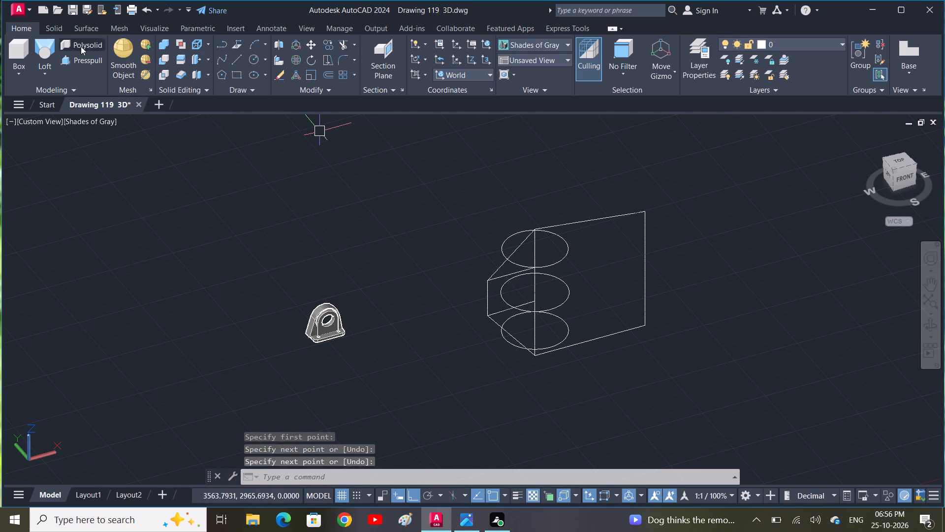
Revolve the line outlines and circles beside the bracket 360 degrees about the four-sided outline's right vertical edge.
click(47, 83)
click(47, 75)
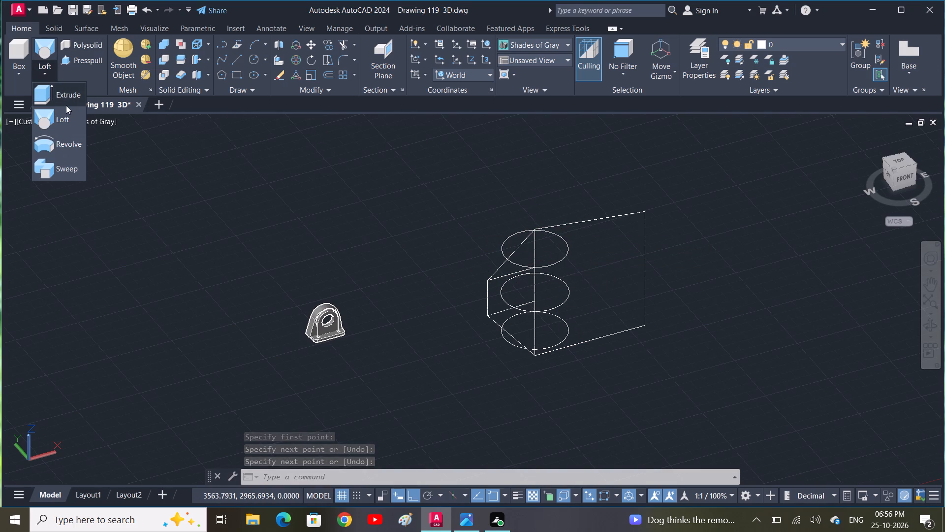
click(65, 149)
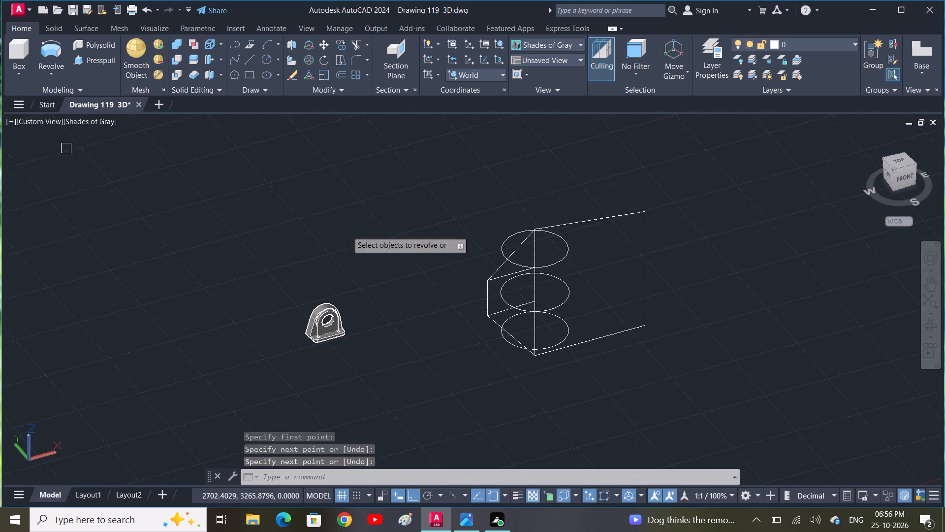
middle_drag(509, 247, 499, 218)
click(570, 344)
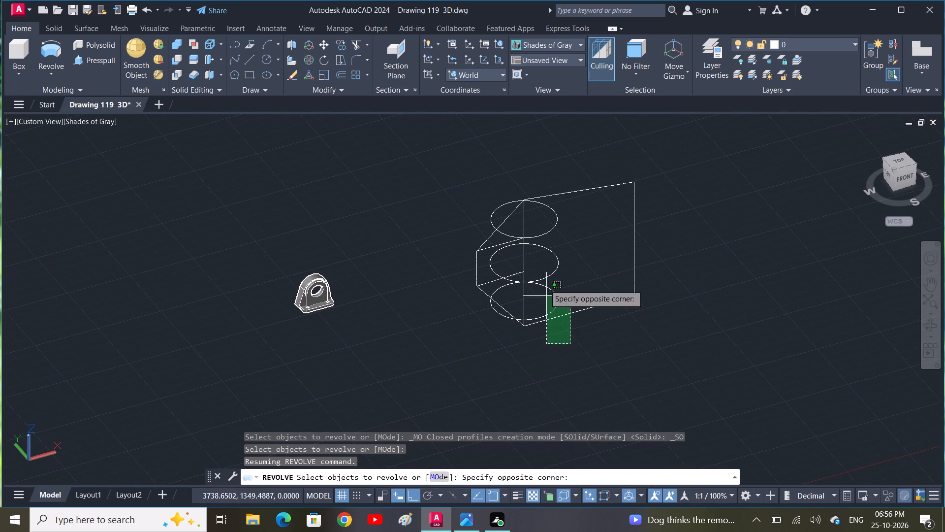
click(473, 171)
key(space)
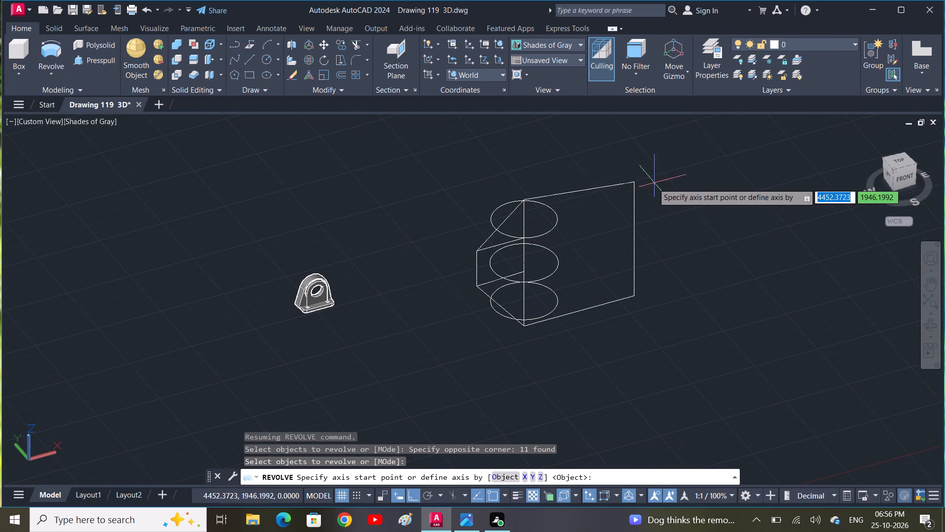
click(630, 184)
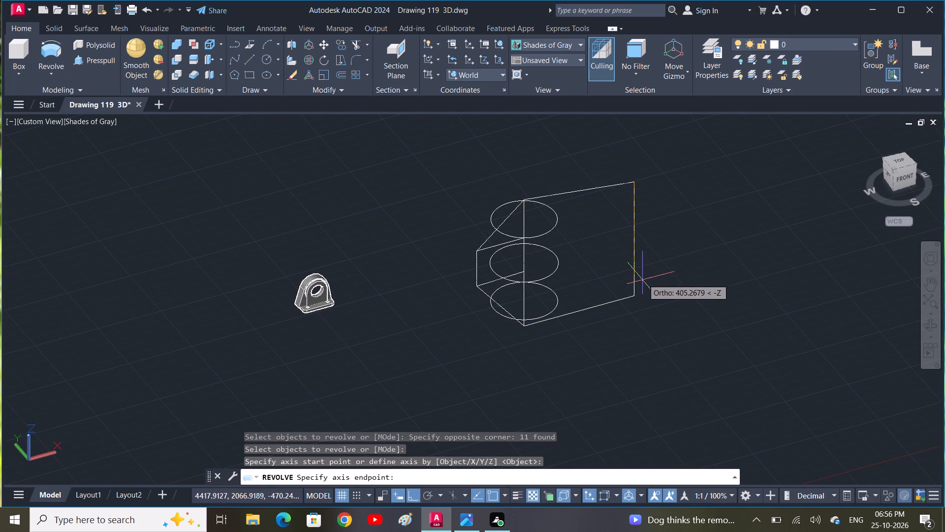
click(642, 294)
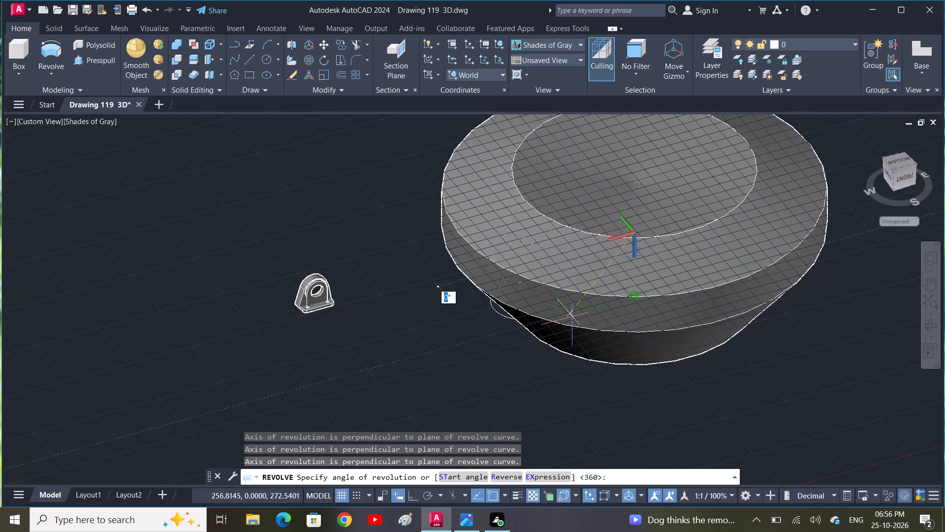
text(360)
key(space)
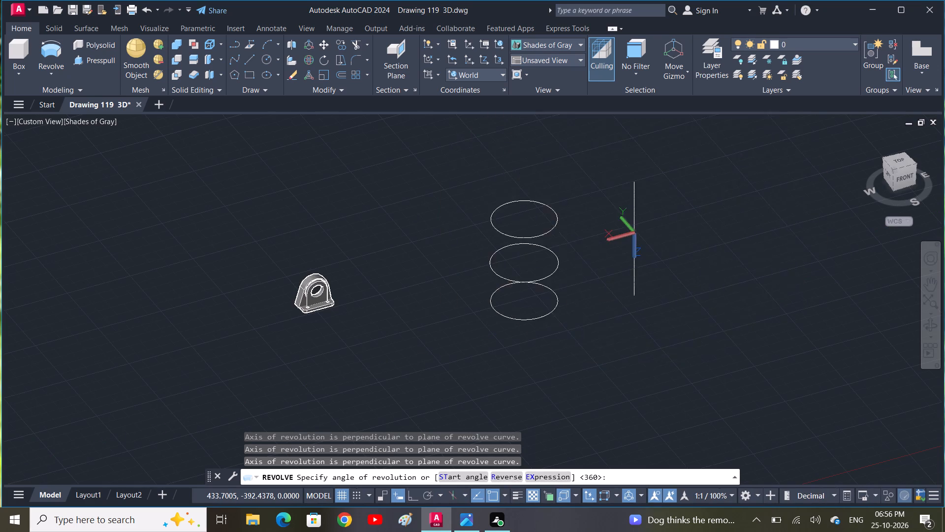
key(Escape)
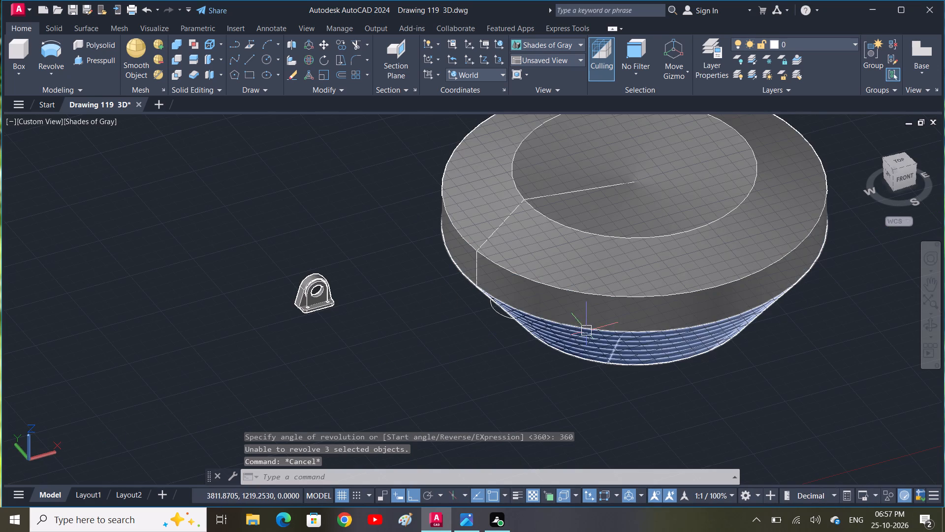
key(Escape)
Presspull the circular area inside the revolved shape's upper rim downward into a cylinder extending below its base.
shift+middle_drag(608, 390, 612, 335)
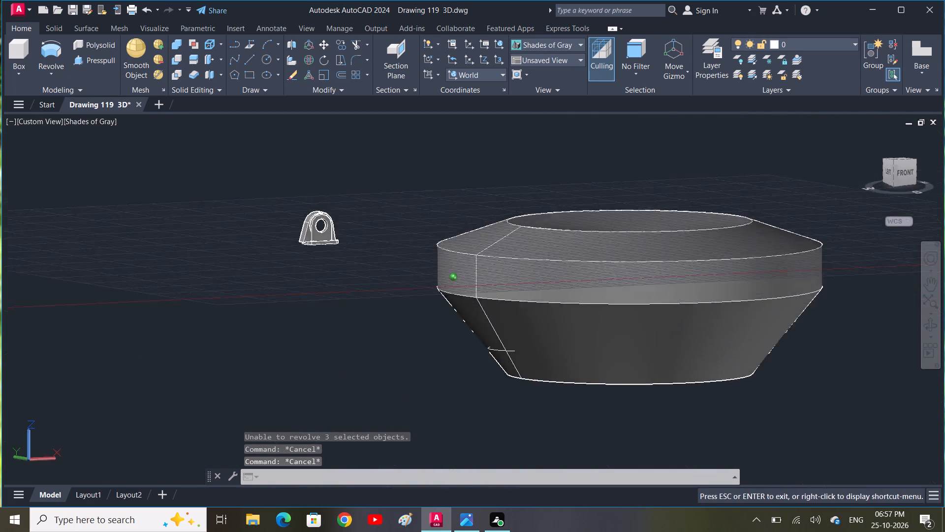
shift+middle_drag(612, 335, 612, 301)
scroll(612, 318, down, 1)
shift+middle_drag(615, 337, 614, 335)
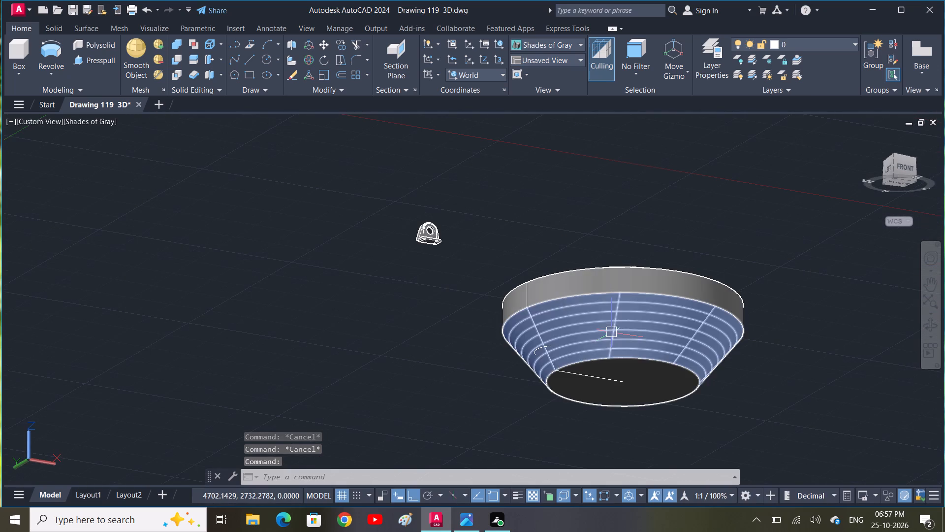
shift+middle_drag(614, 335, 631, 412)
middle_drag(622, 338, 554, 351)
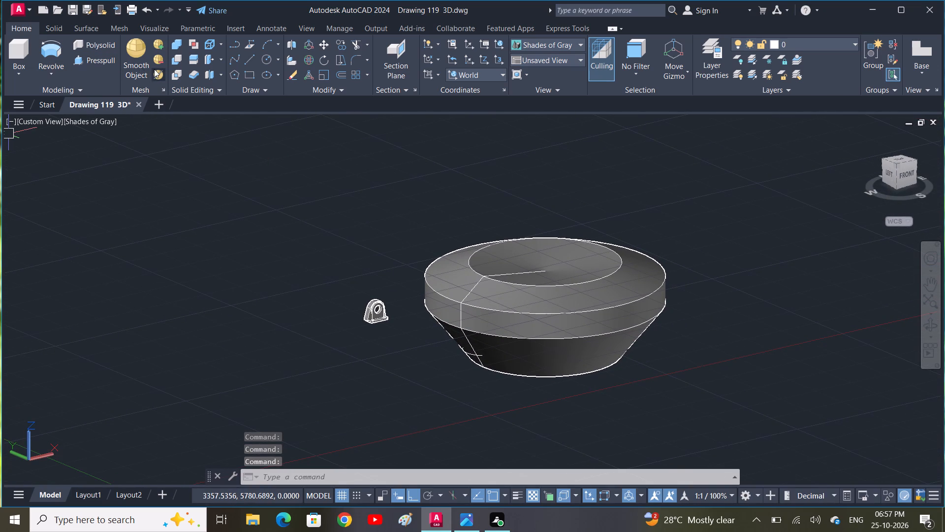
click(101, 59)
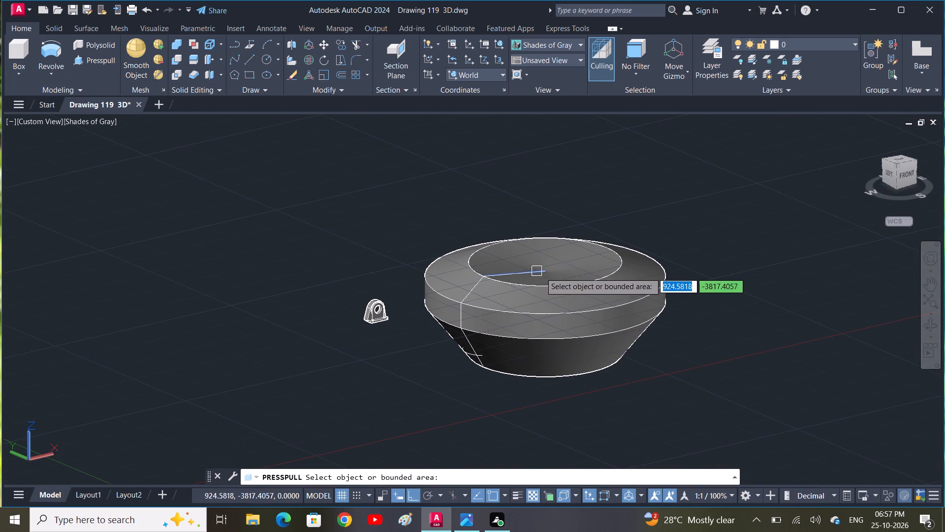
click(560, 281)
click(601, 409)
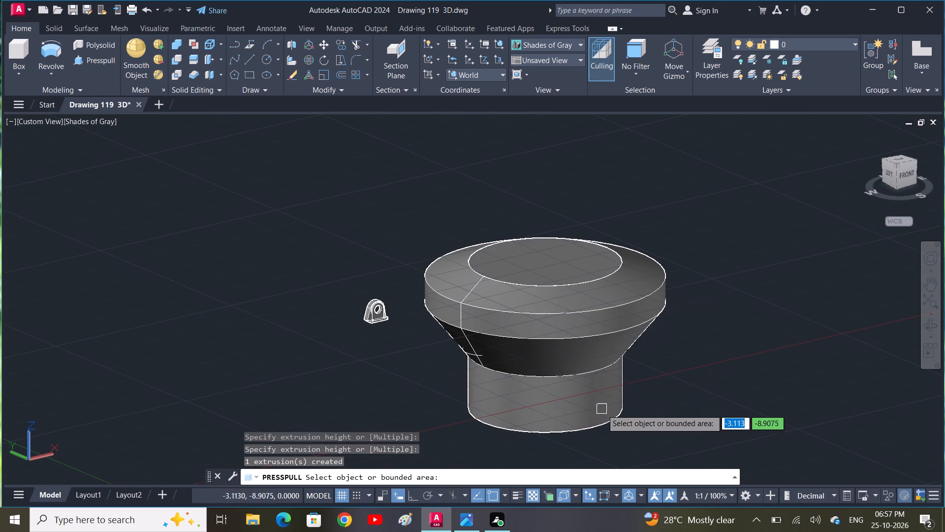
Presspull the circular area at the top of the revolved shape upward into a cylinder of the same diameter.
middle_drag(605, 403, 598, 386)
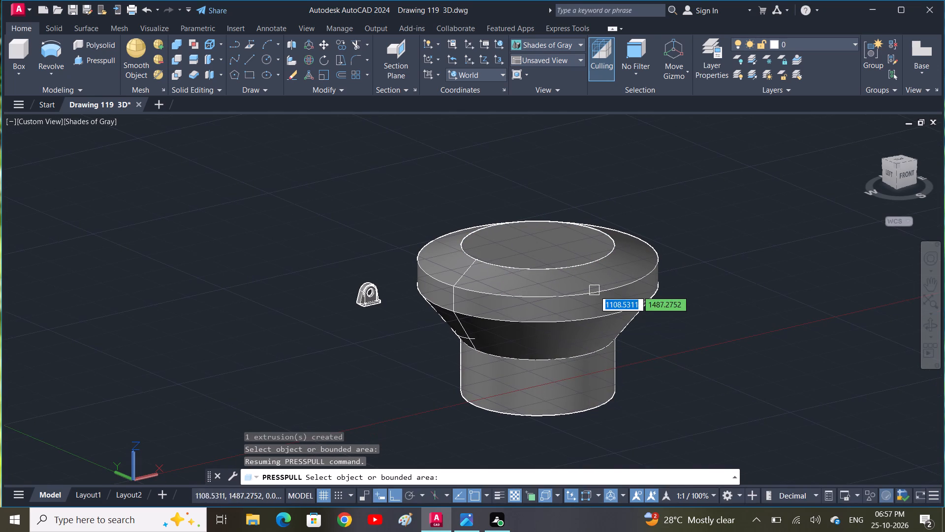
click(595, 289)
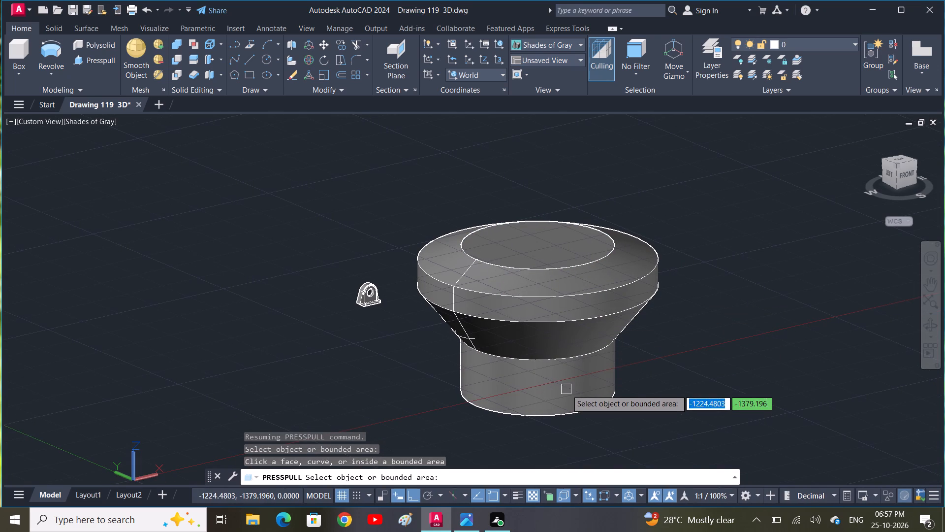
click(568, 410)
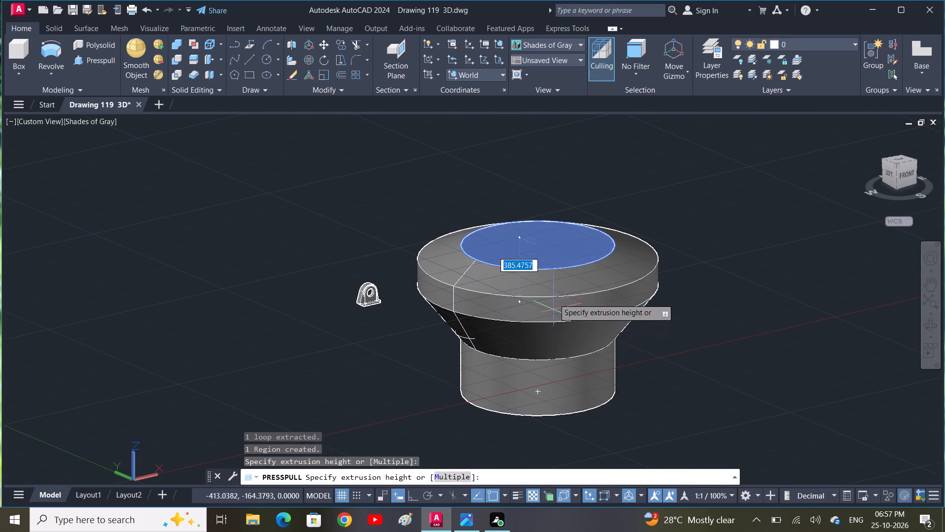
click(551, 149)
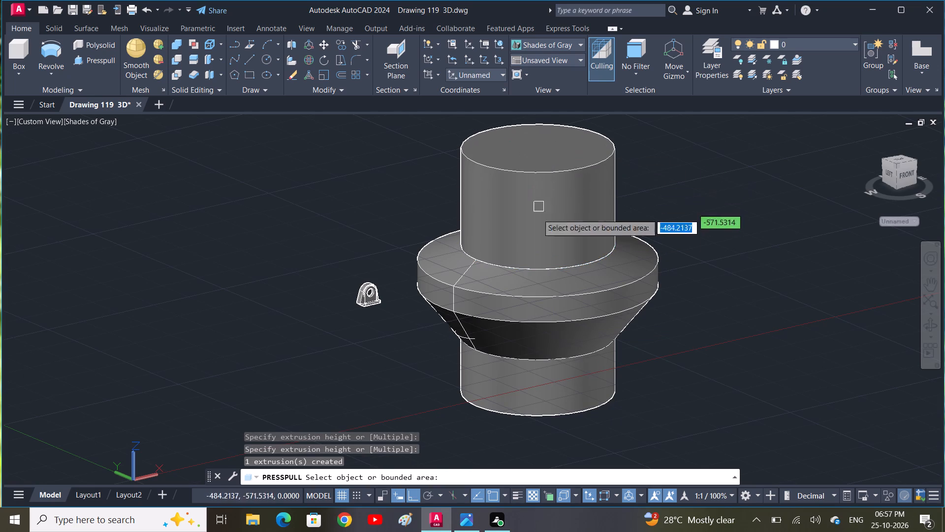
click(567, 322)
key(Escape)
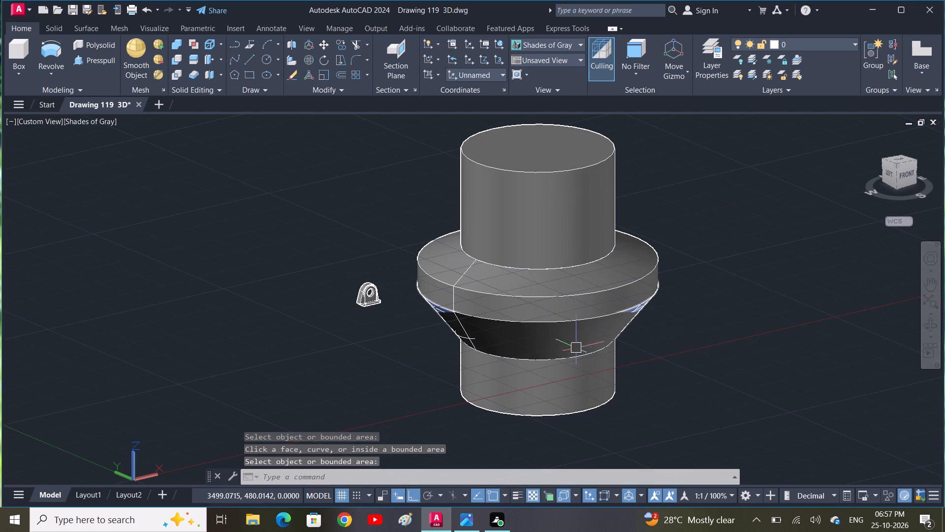
Delete the revolved shape, both cylinders and all remaining practice lines and circles, keeping only the bracket.
middle_drag(622, 322, 575, 312)
drag(618, 407, 609, 400)
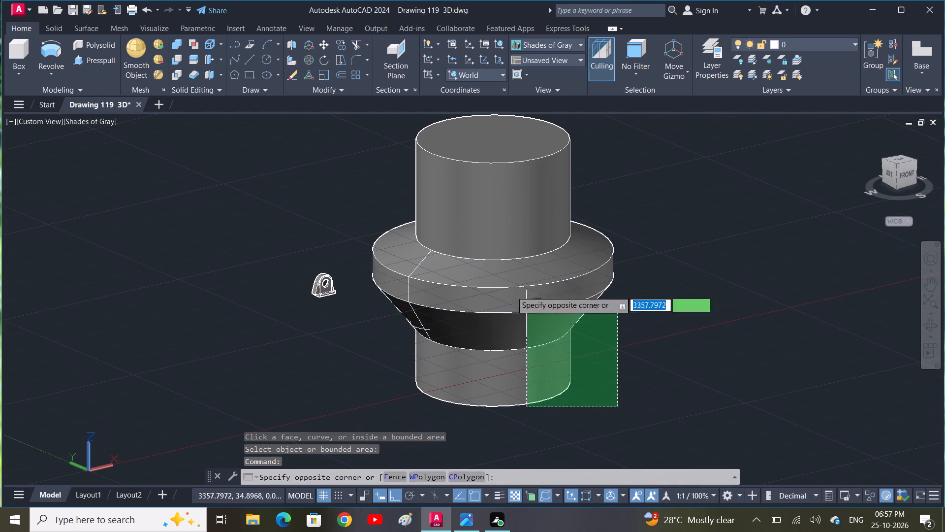
click(429, 176)
key(Delete)
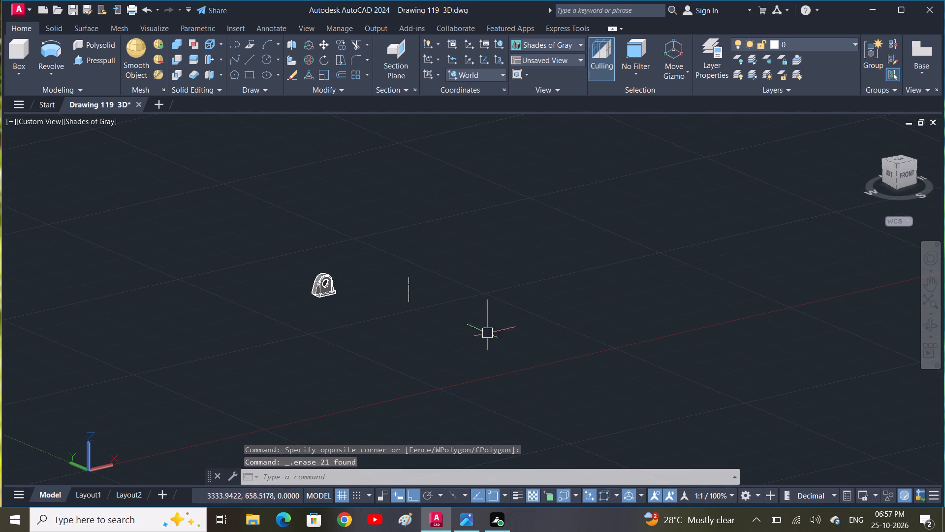
click(445, 311)
click(400, 247)
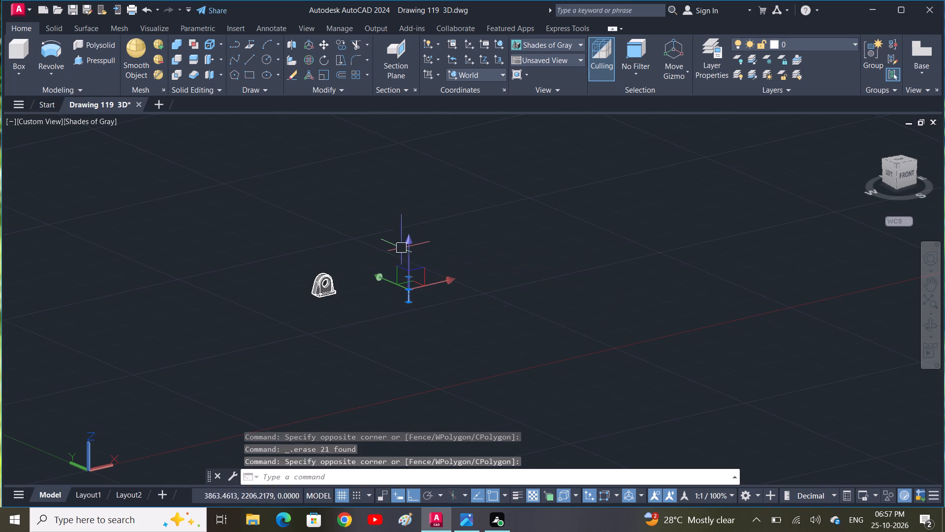
key(Delete)
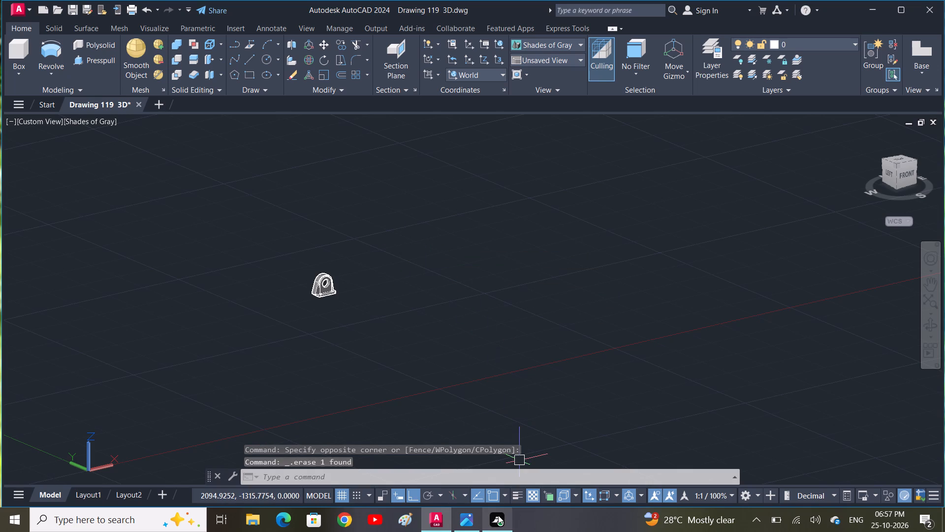
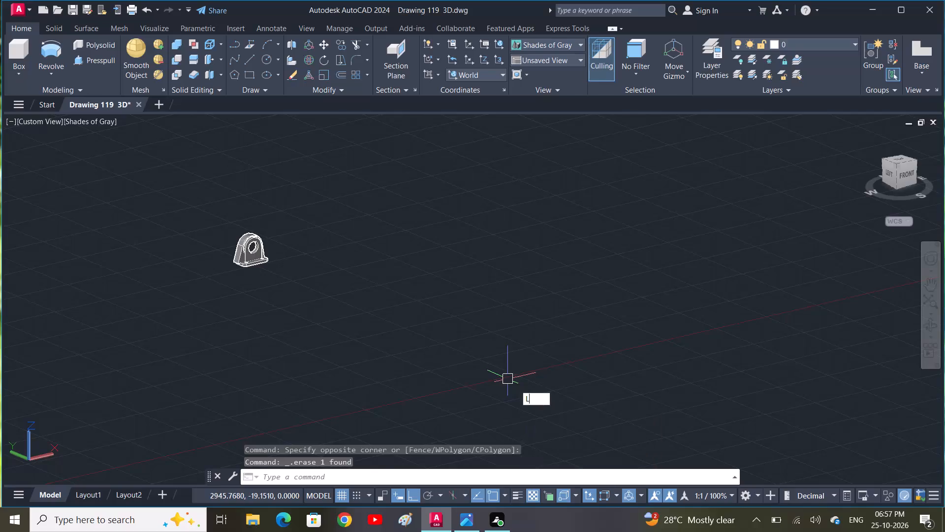
Draw a closed four-sided outline of lines beside the bracket, with its left vertical edge about 829 units high.
click(514, 396)
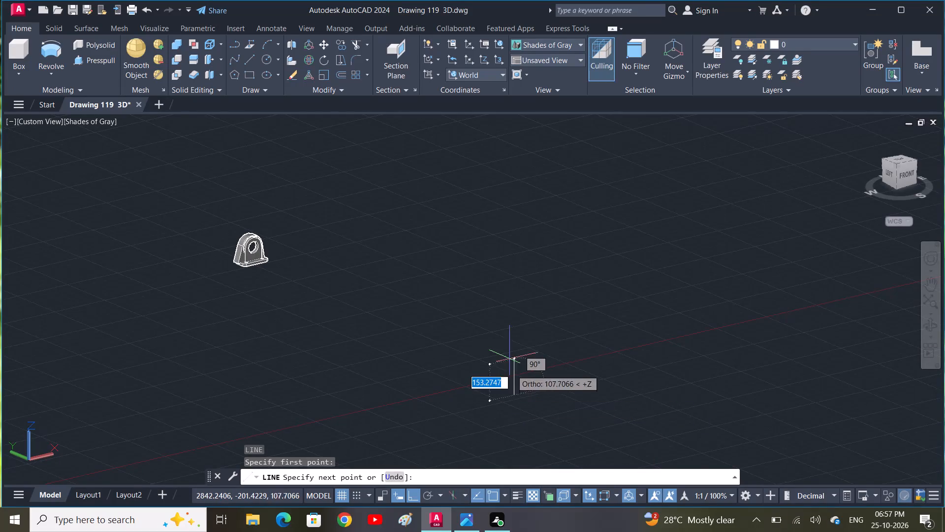
click(518, 199)
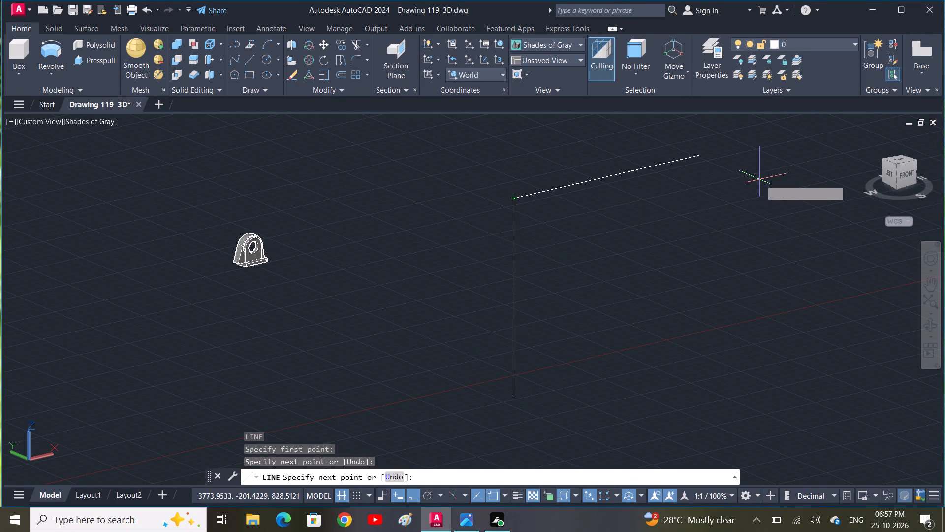
click(761, 179)
click(776, 310)
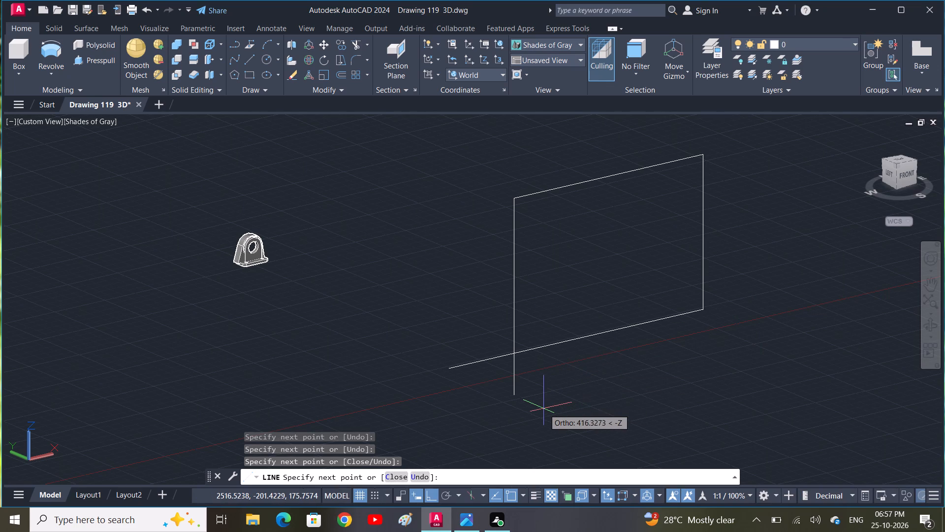
click(517, 391)
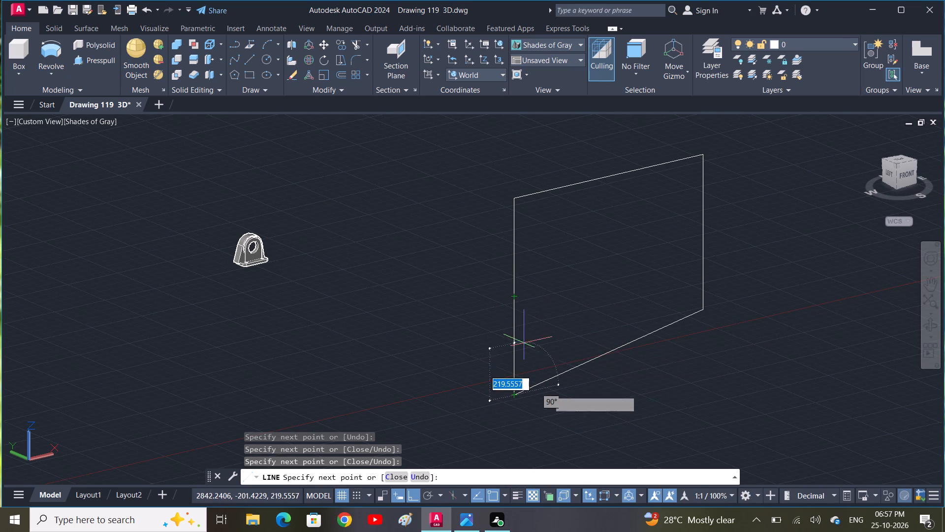
drag(562, 393, 567, 393)
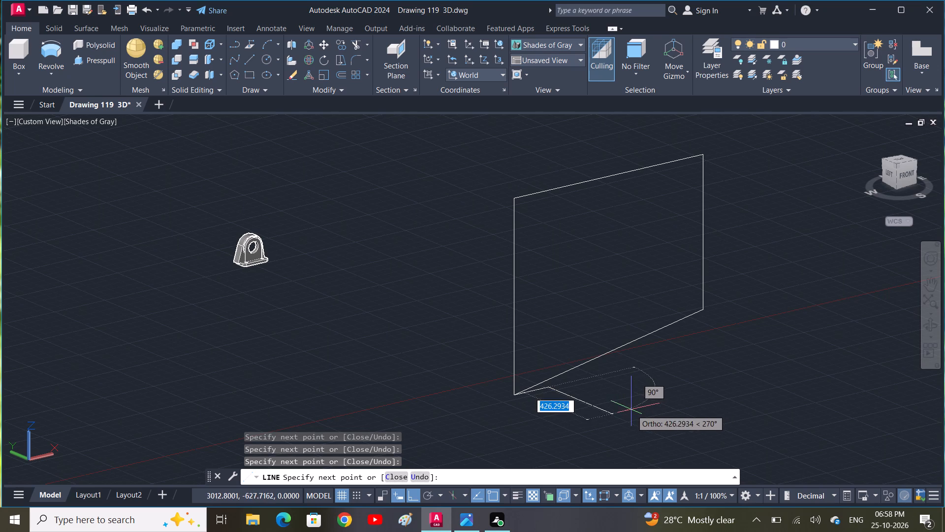
key(Escape)
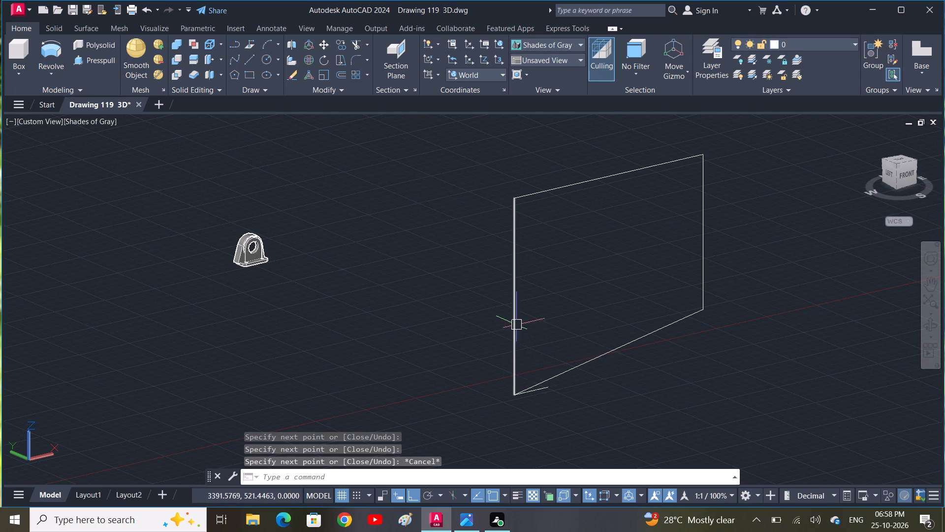
Delete the short stray line extending from the outline's lower-left corner.
click(533, 393)
key(Escape)
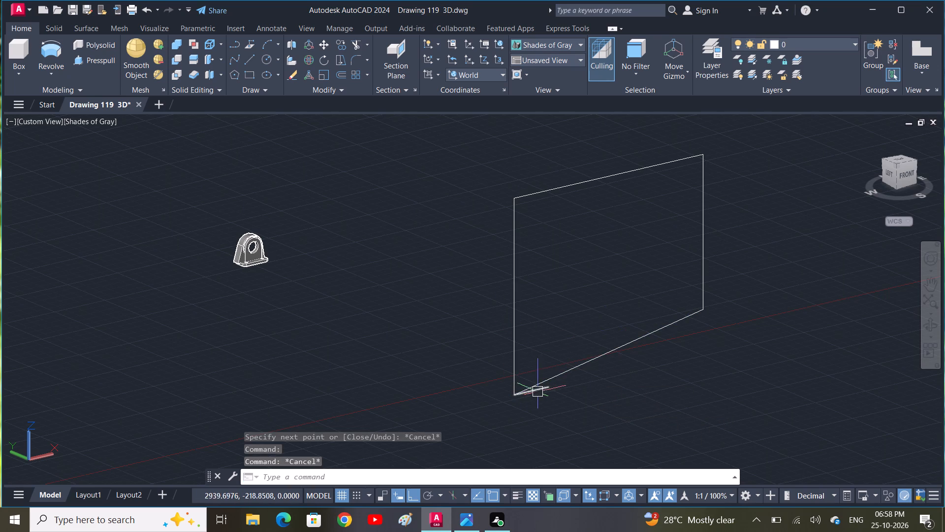
scroll(540, 393, up, 1)
click(548, 384)
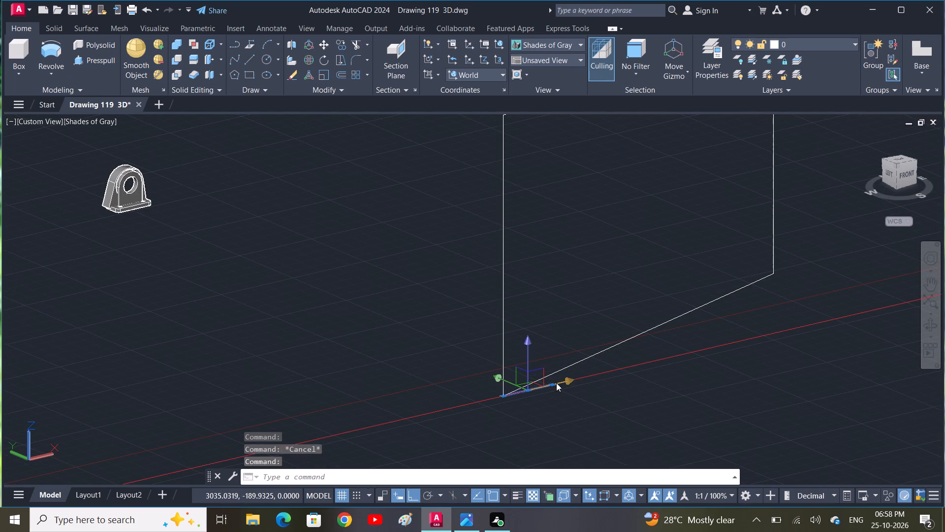
key(Delete)
Draw a circle of radius about 200 at the outline's lower-left corner and one of about 81 slightly higher on the left edge.
scroll(537, 403, down, 1)
key(c)
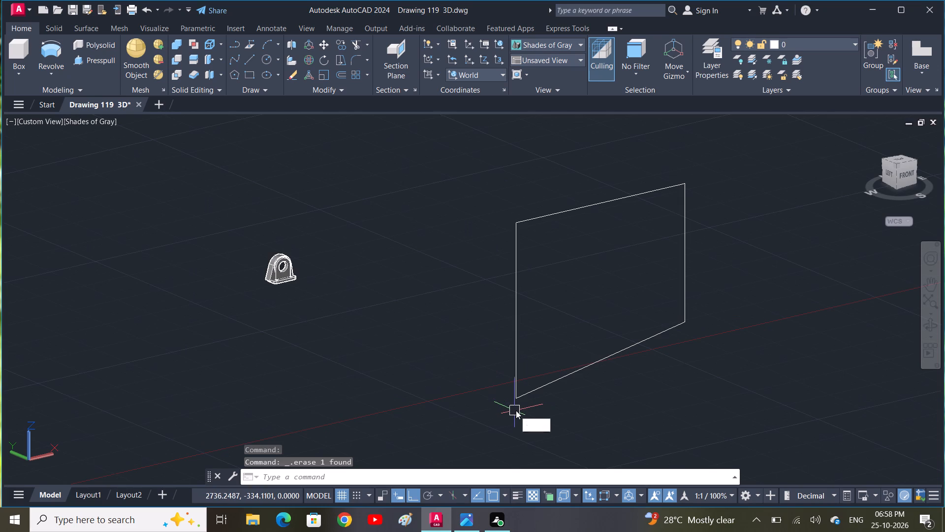
key(space)
click(517, 398)
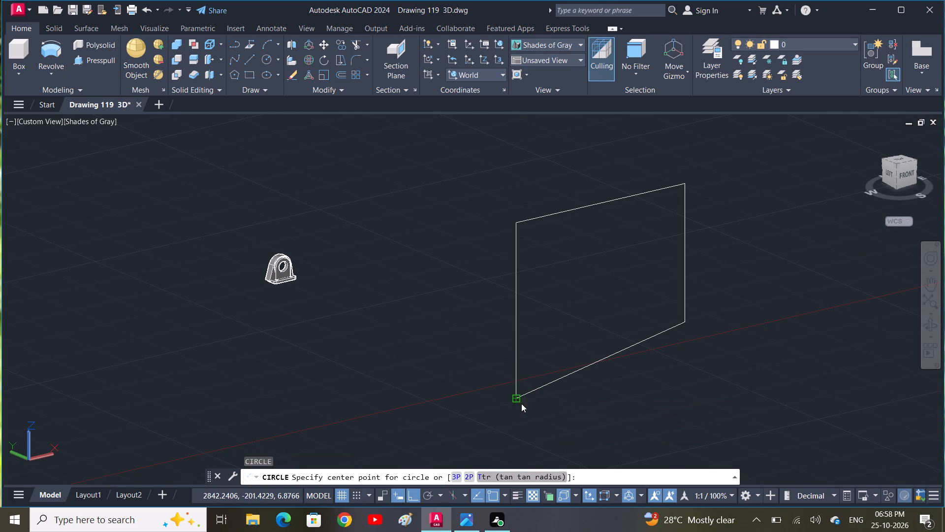
click(538, 441)
key(space)
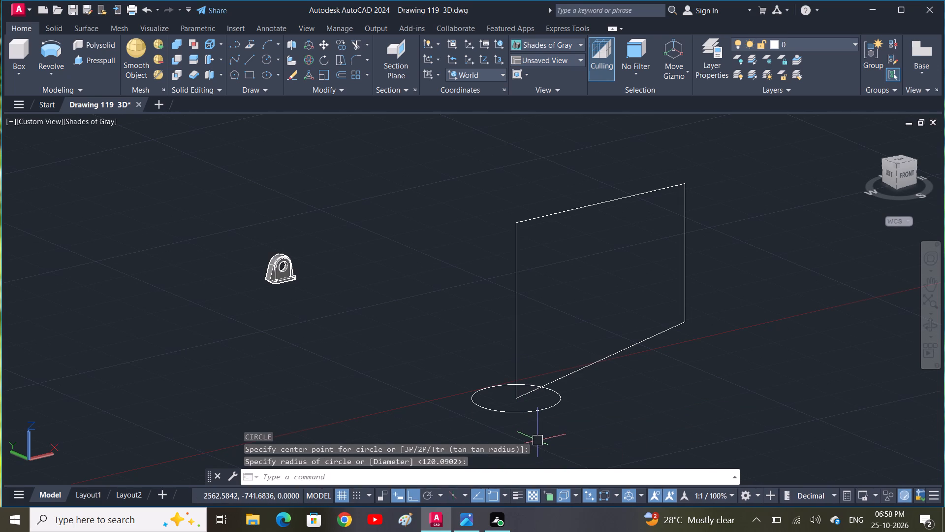
key(space)
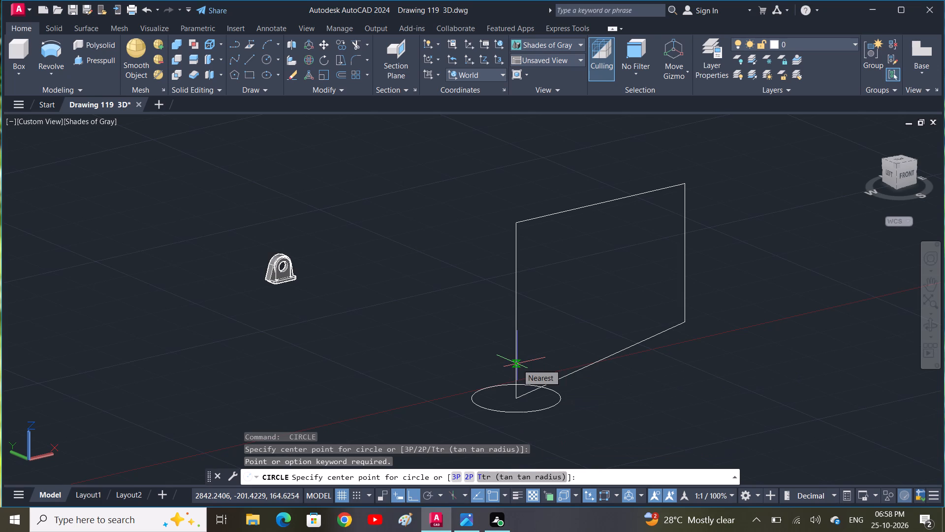
drag(518, 361, 524, 364)
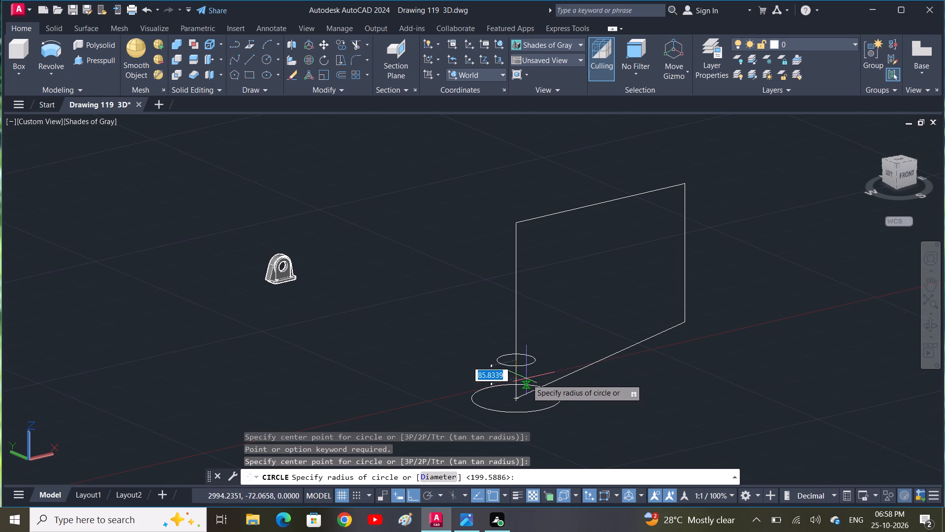
click(527, 378)
Draw a circle of radius about 195 midway up the outline's left edge and a larger one just above it, both centred on that edge.
key(space)
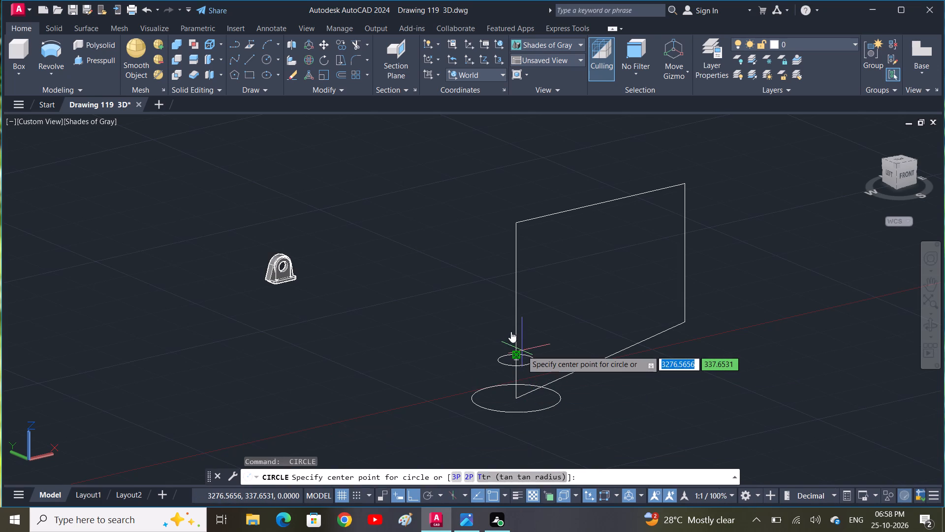
key(space)
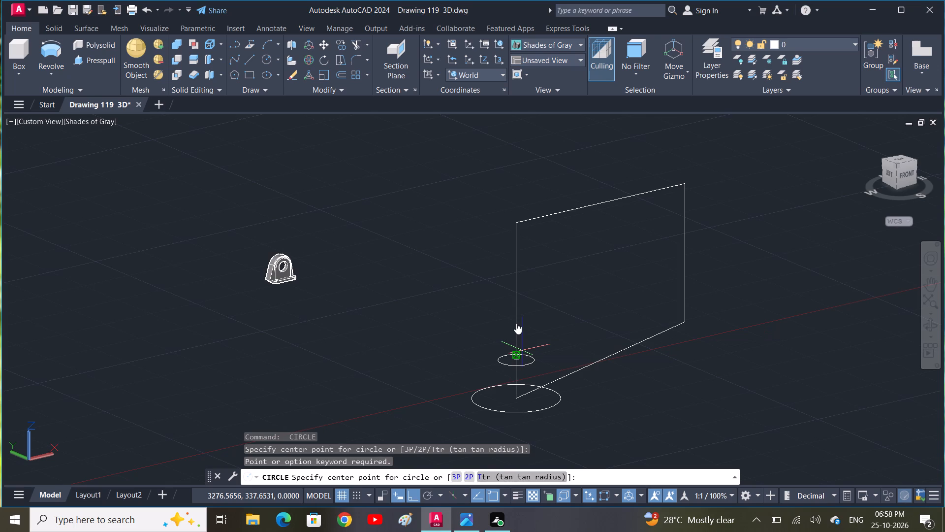
key(Escape)
key(space)
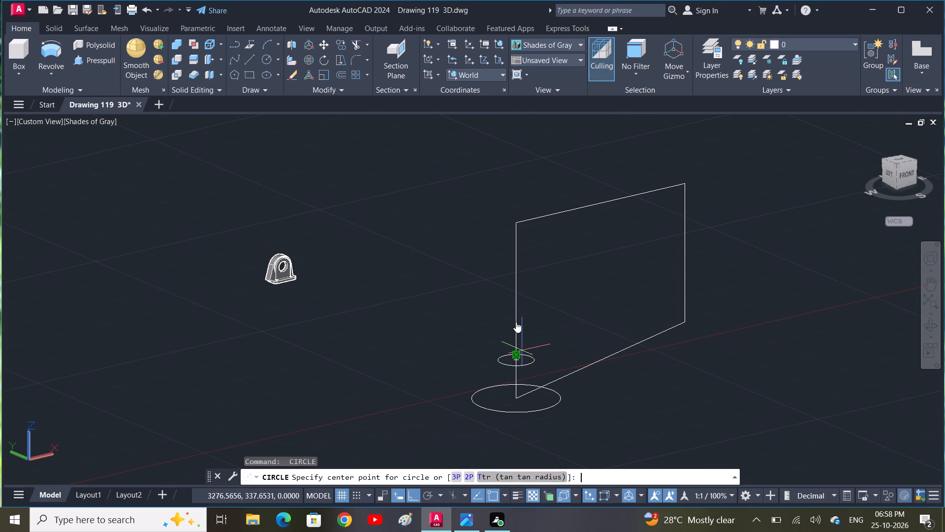
key(Escape)
key(space)
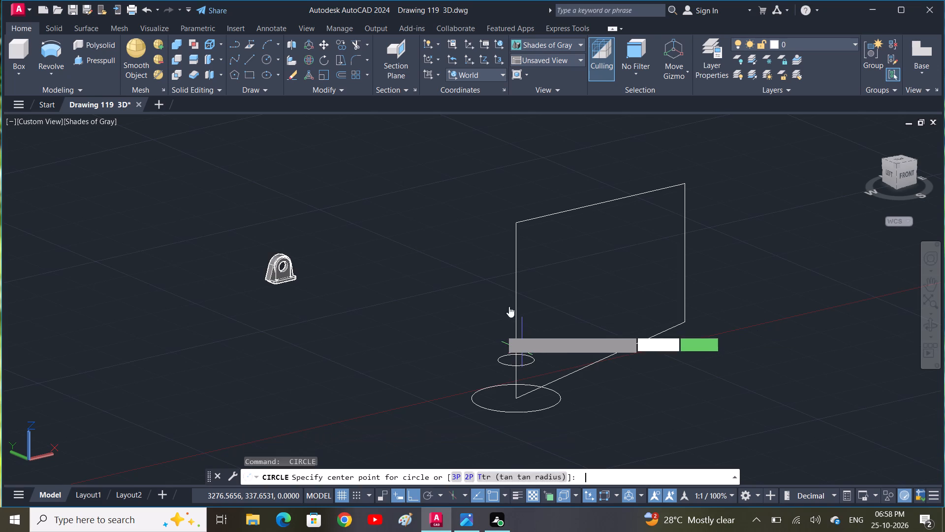
click(521, 303)
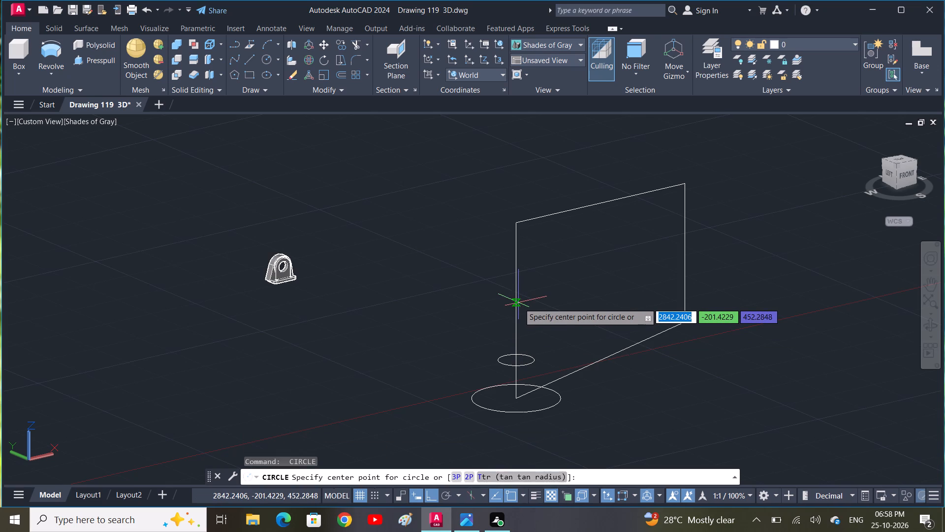
click(516, 302)
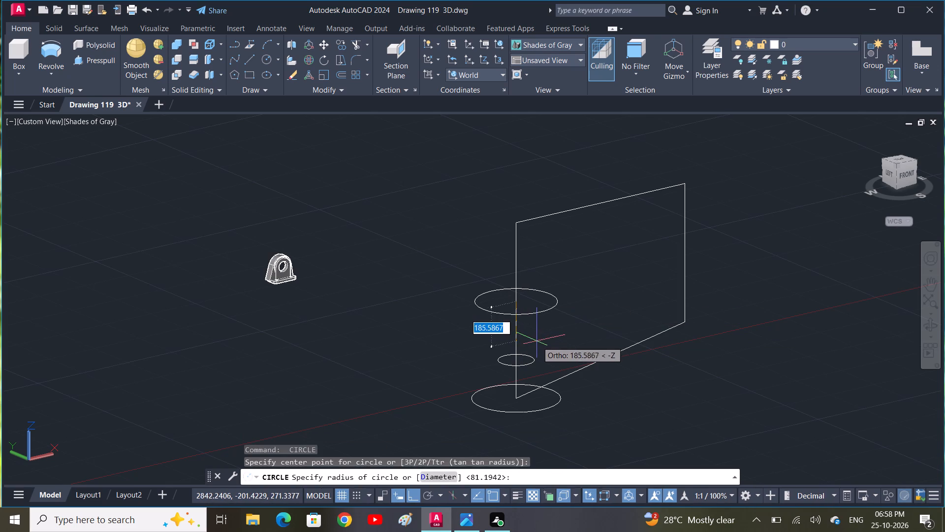
click(537, 343)
key(Escape)
key(space)
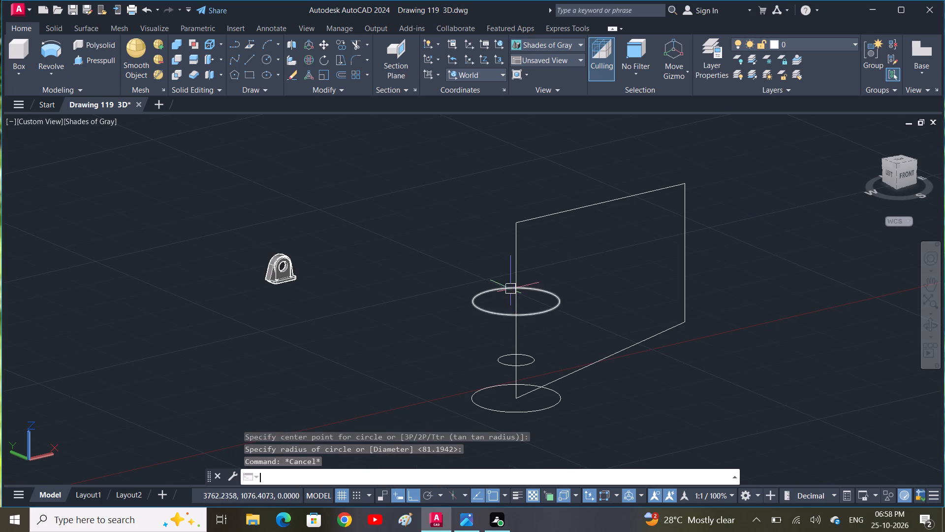
key(space)
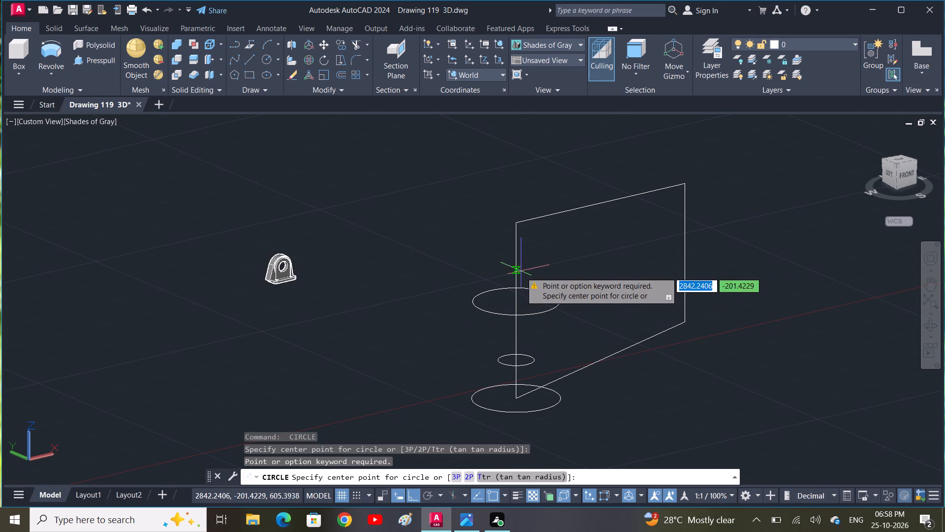
click(516, 274)
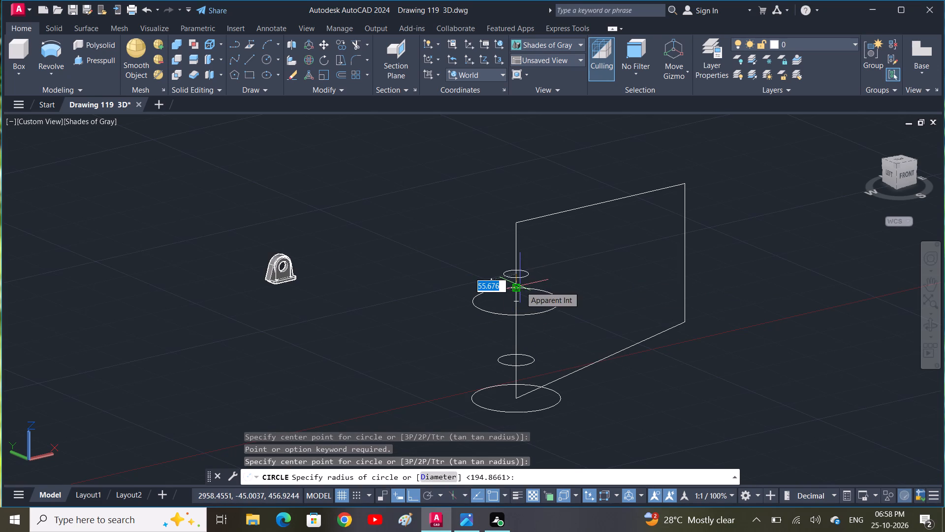
click(523, 291)
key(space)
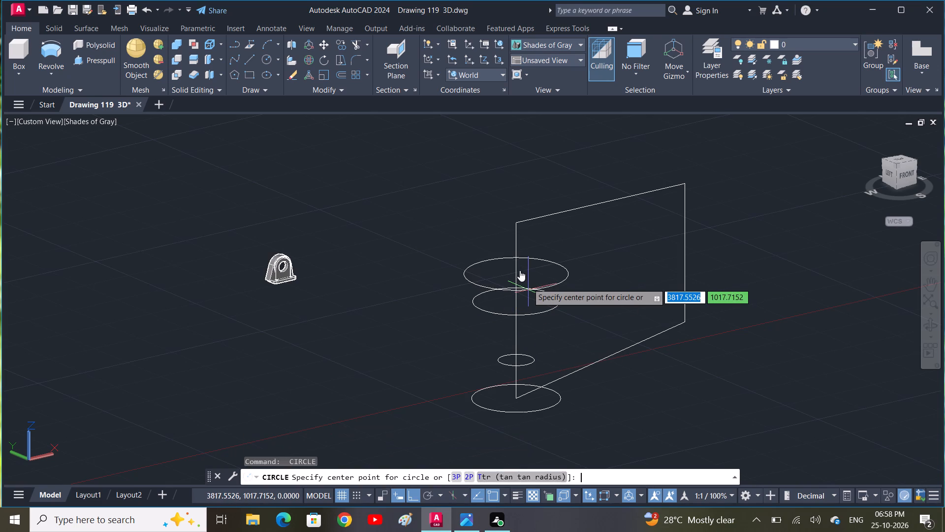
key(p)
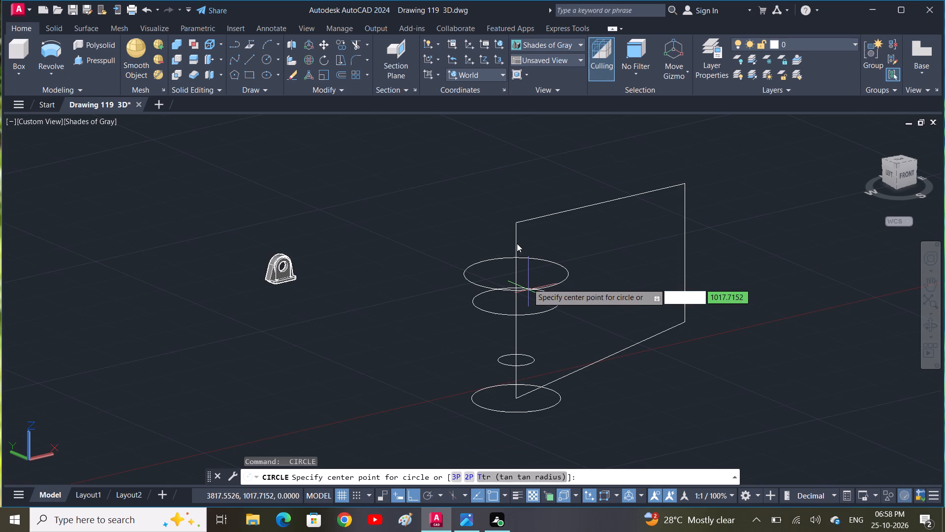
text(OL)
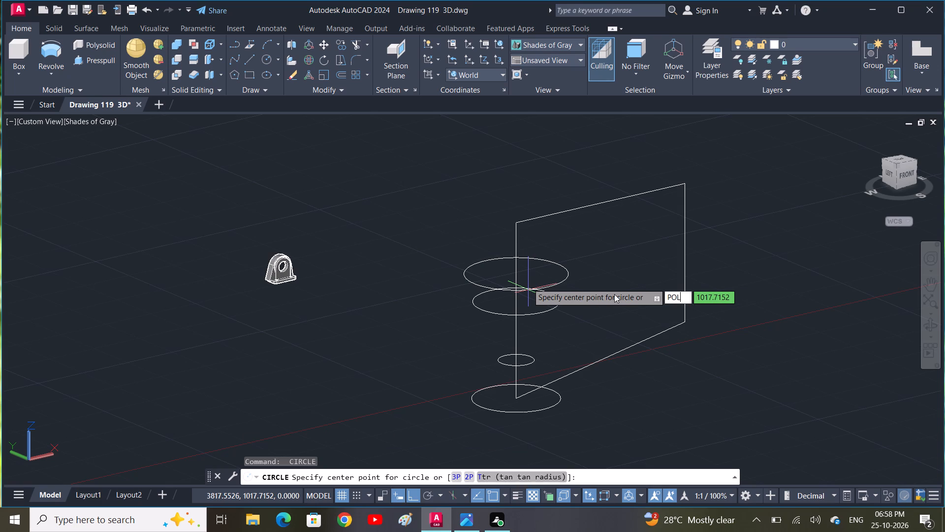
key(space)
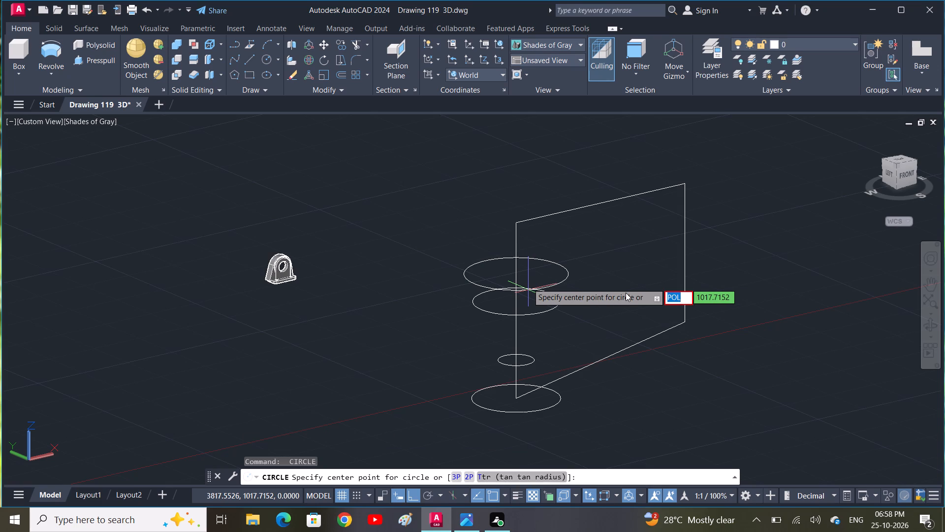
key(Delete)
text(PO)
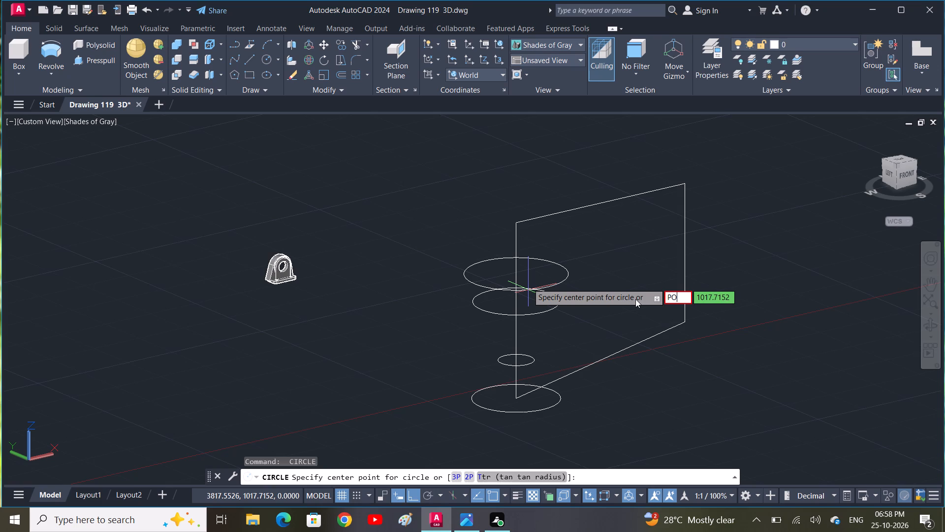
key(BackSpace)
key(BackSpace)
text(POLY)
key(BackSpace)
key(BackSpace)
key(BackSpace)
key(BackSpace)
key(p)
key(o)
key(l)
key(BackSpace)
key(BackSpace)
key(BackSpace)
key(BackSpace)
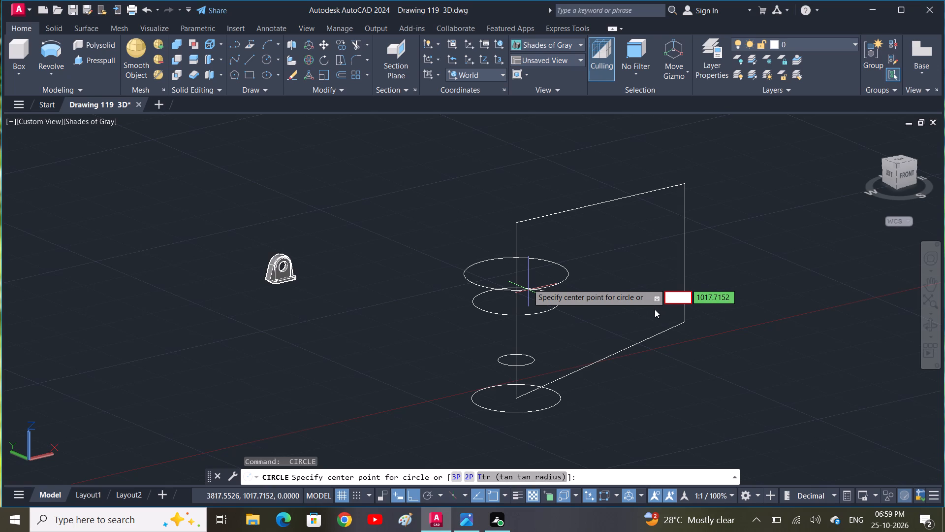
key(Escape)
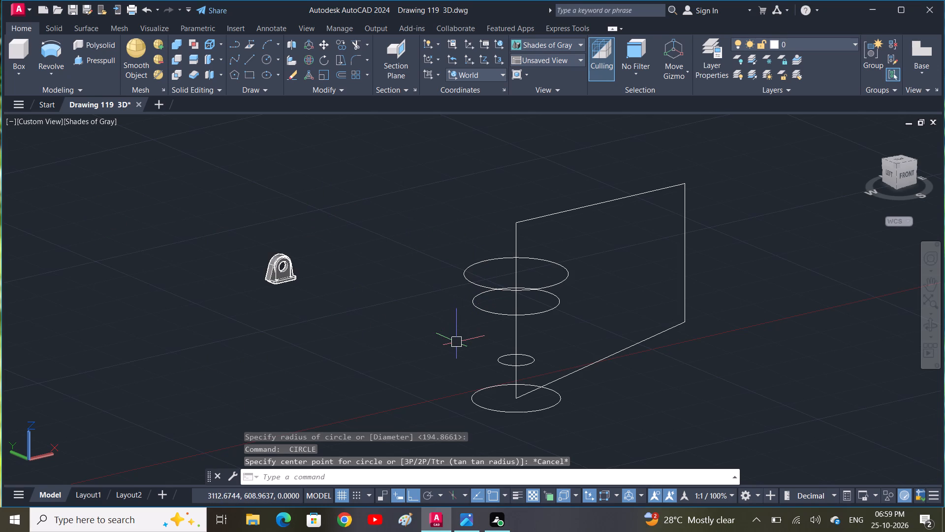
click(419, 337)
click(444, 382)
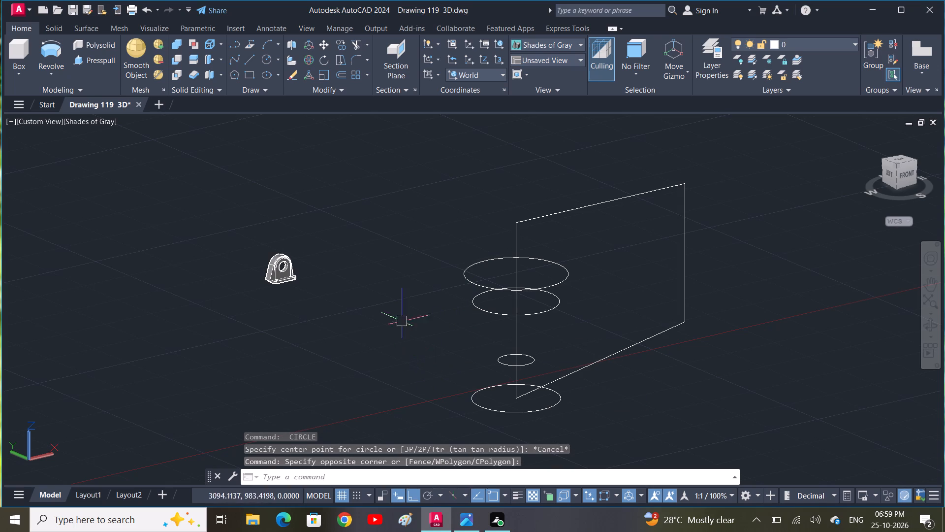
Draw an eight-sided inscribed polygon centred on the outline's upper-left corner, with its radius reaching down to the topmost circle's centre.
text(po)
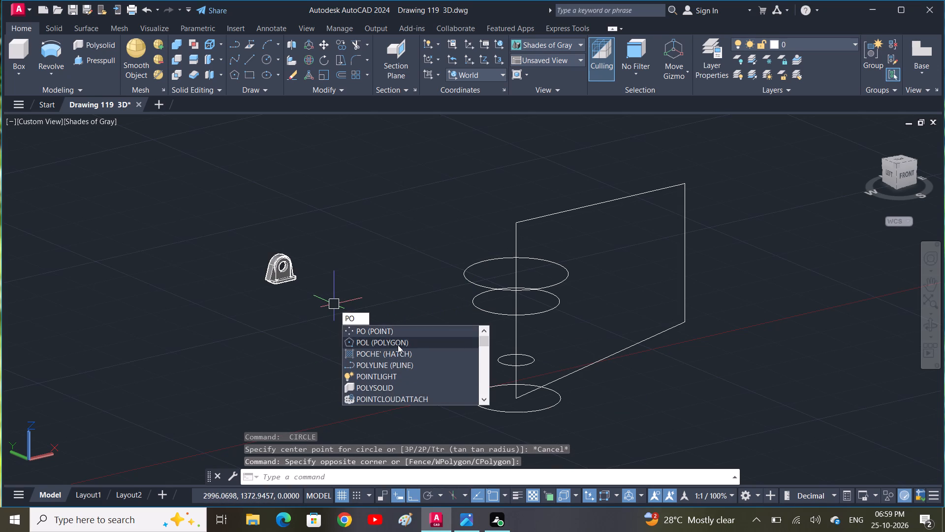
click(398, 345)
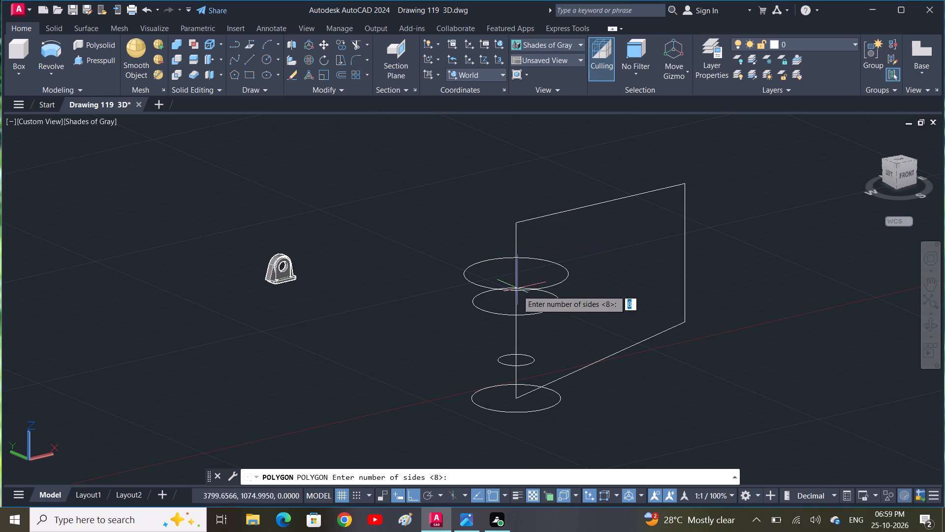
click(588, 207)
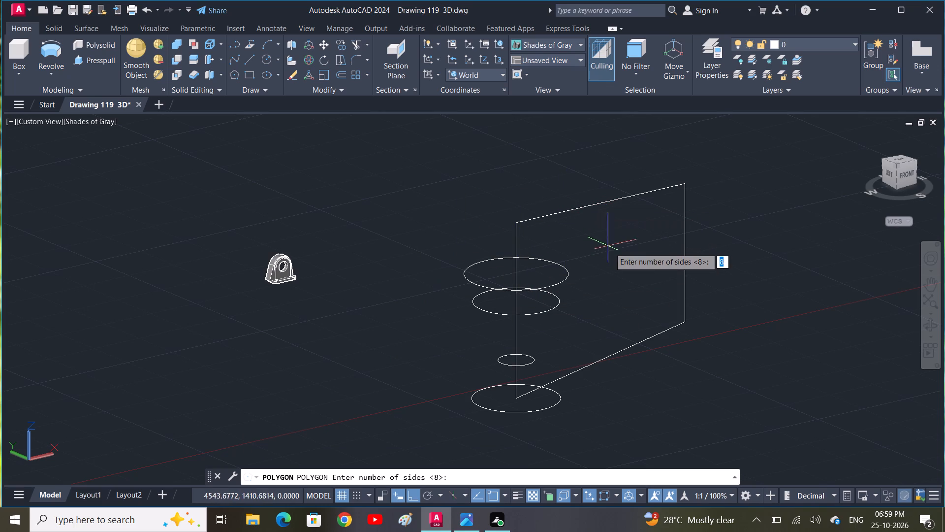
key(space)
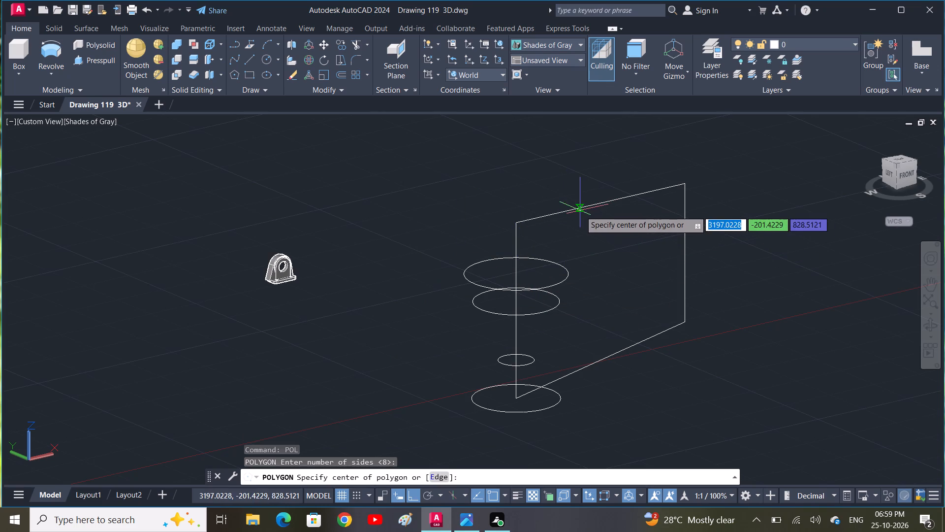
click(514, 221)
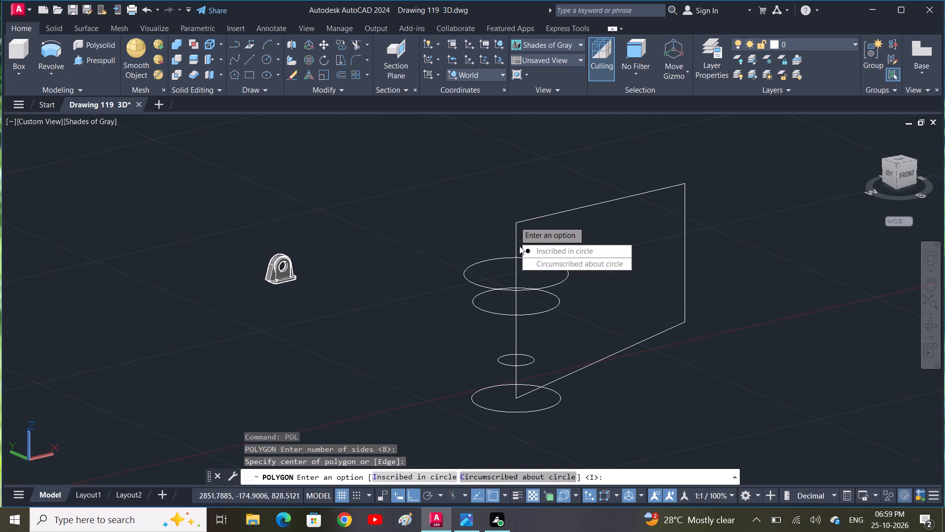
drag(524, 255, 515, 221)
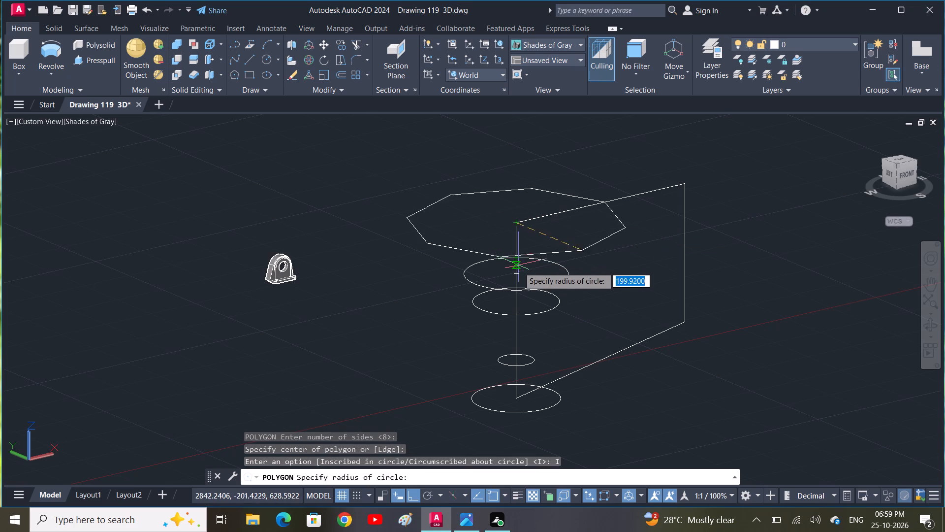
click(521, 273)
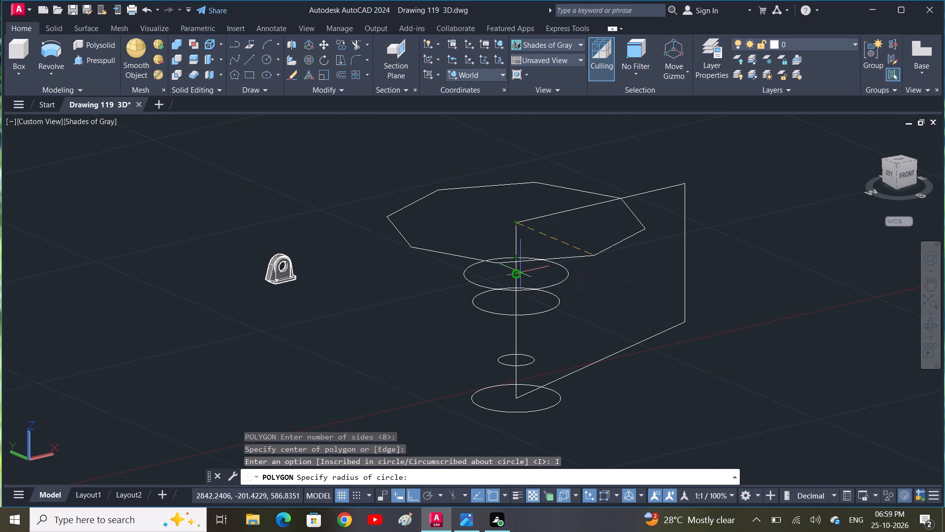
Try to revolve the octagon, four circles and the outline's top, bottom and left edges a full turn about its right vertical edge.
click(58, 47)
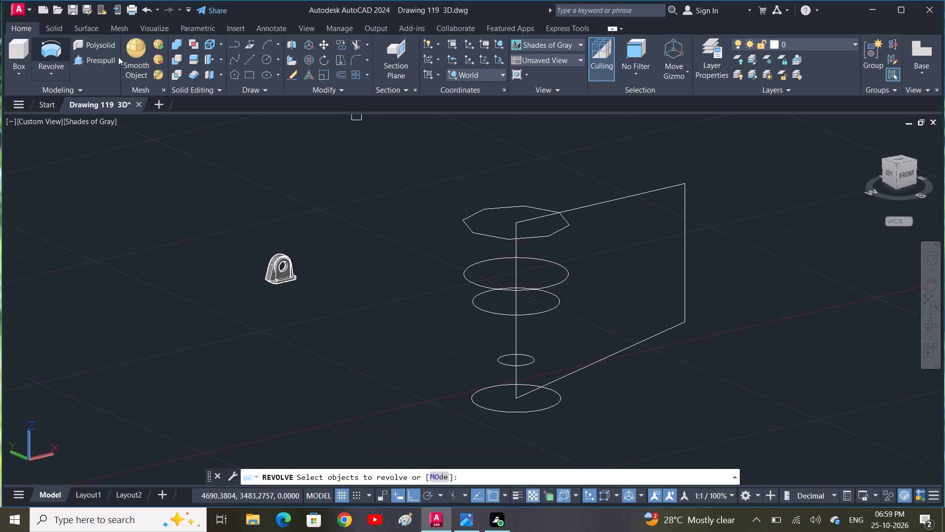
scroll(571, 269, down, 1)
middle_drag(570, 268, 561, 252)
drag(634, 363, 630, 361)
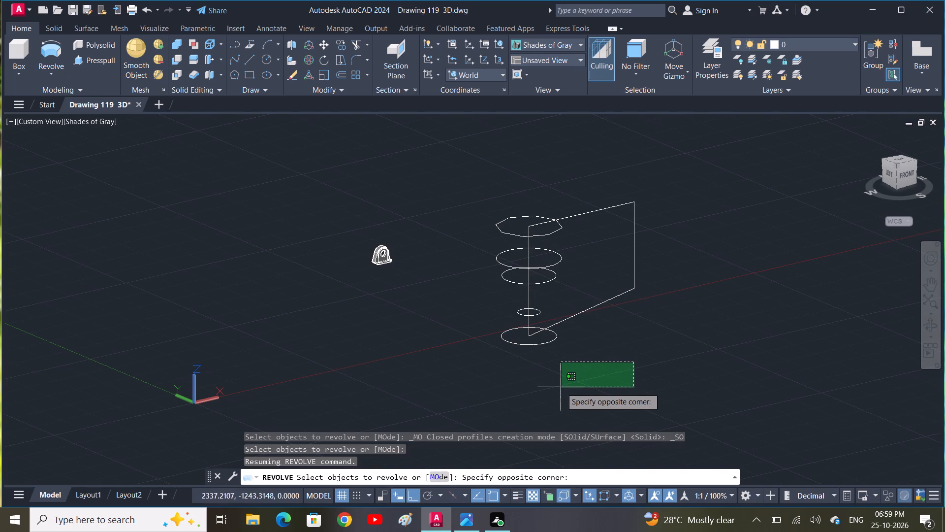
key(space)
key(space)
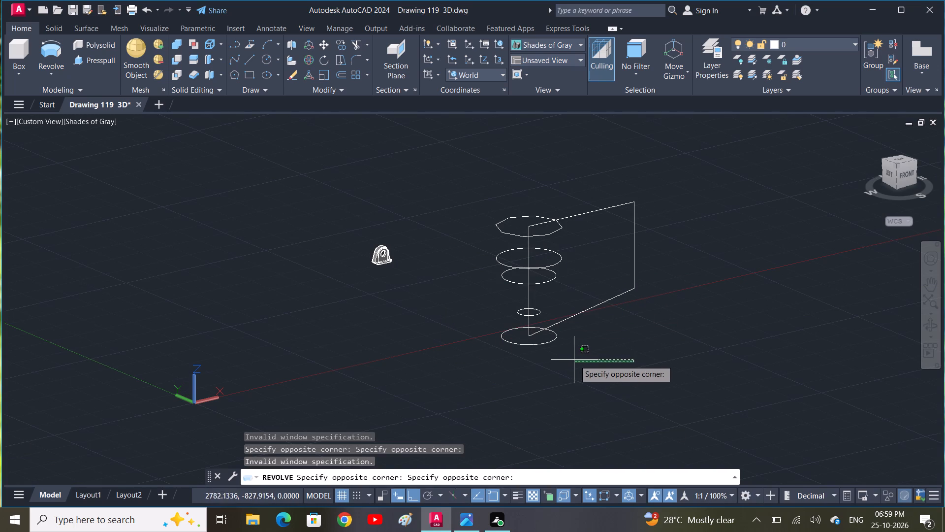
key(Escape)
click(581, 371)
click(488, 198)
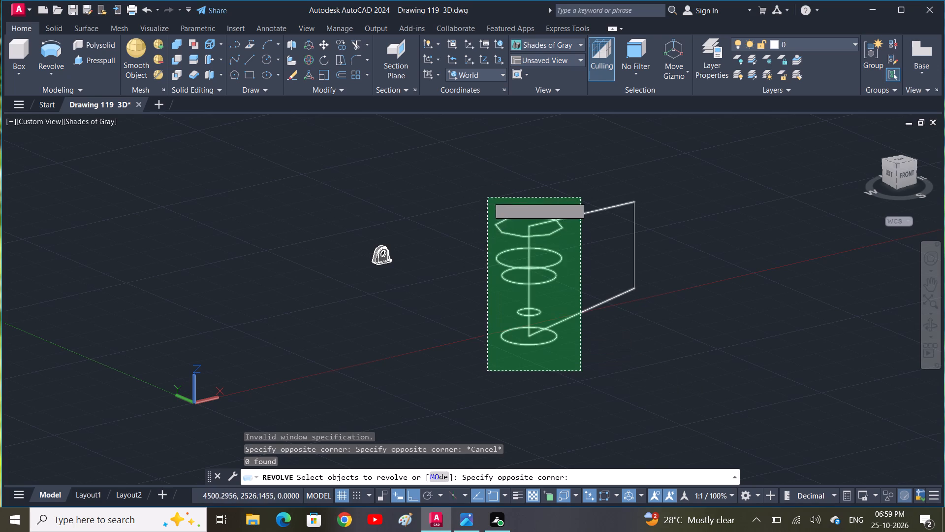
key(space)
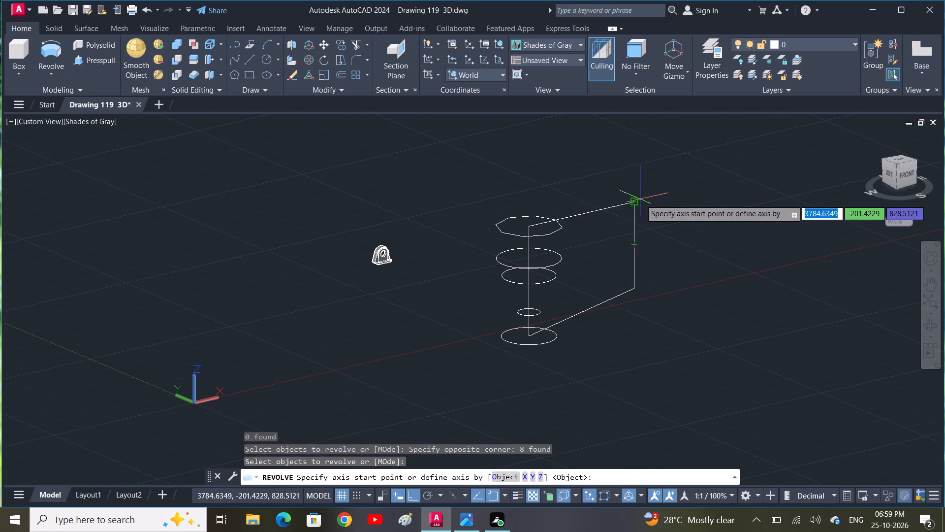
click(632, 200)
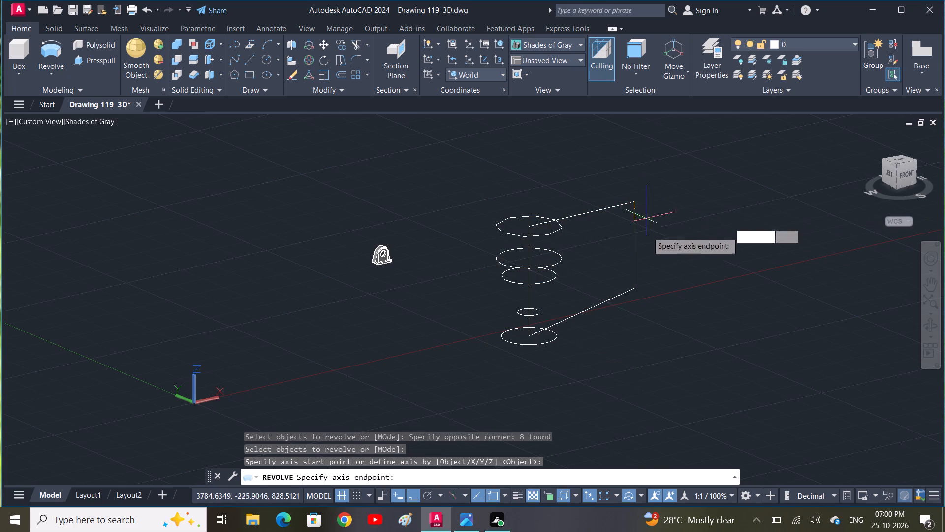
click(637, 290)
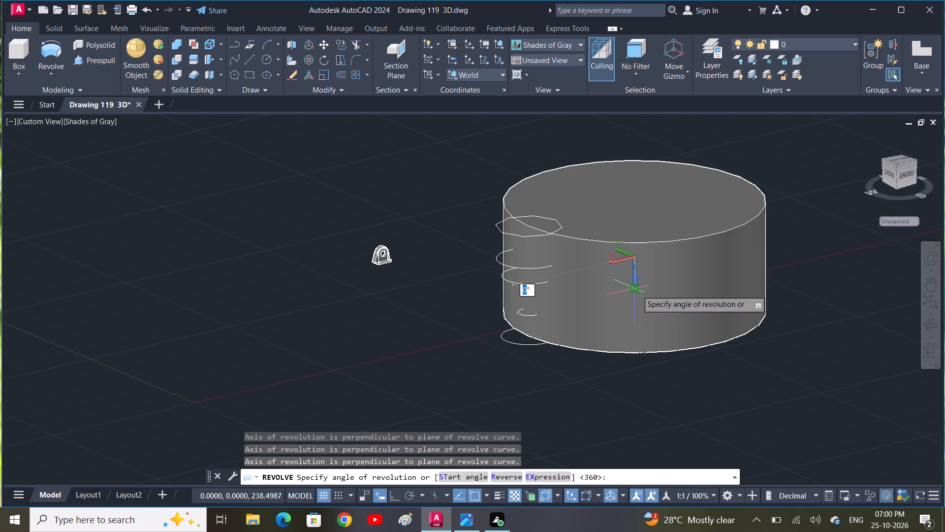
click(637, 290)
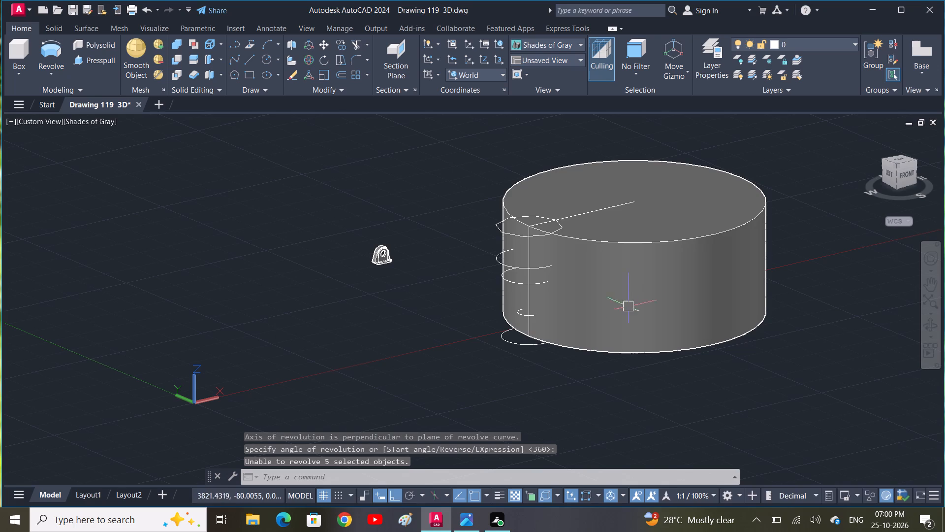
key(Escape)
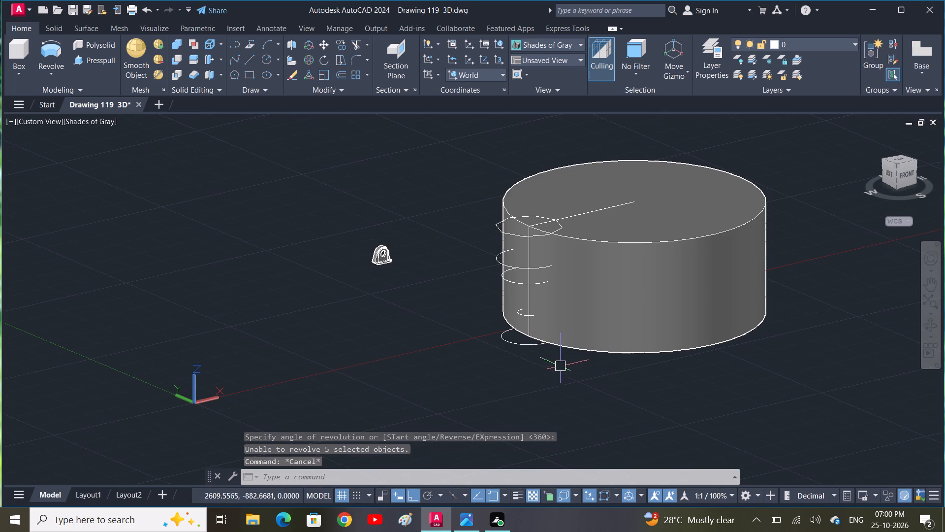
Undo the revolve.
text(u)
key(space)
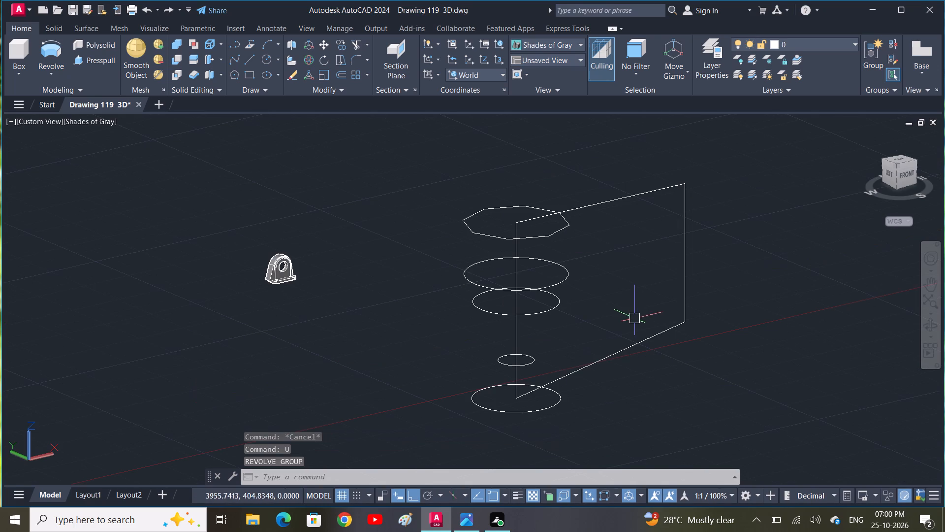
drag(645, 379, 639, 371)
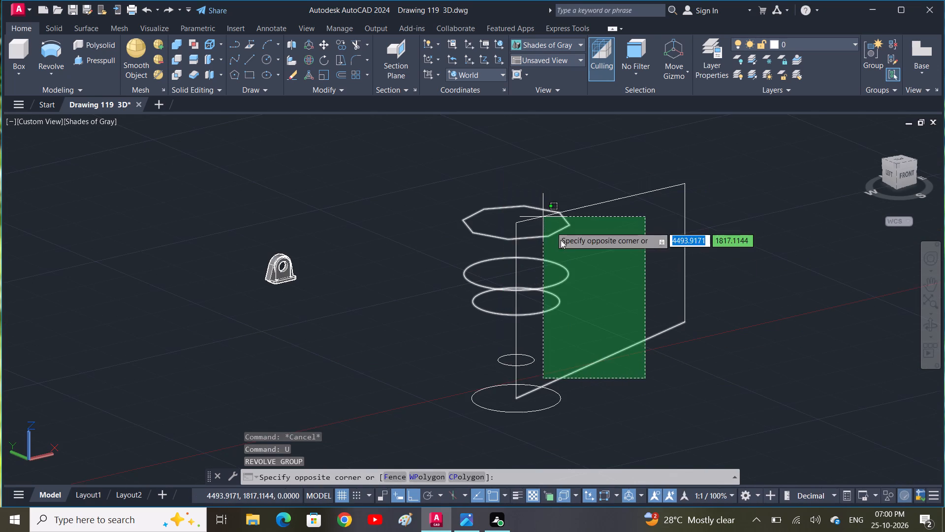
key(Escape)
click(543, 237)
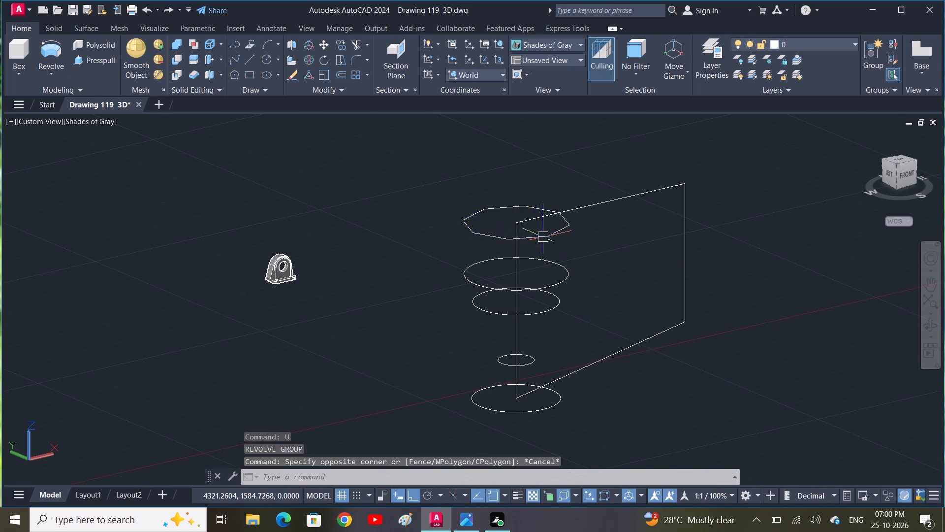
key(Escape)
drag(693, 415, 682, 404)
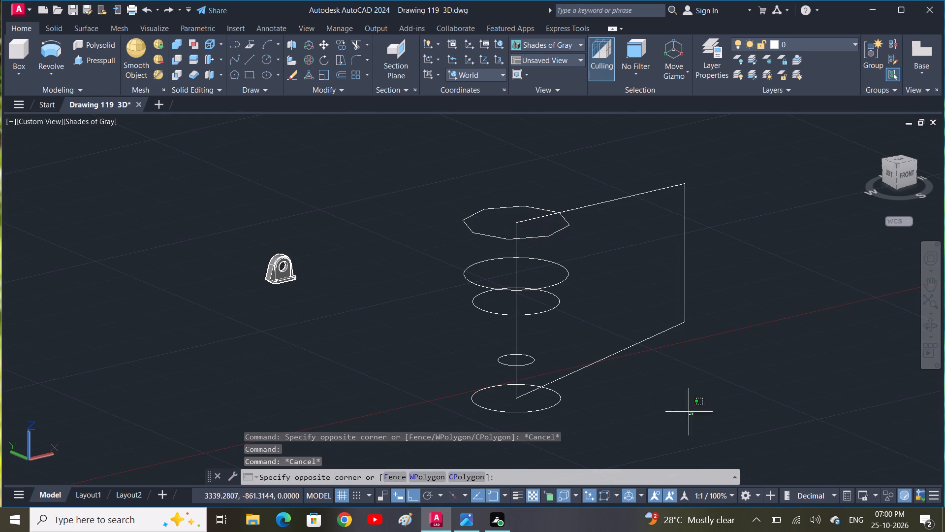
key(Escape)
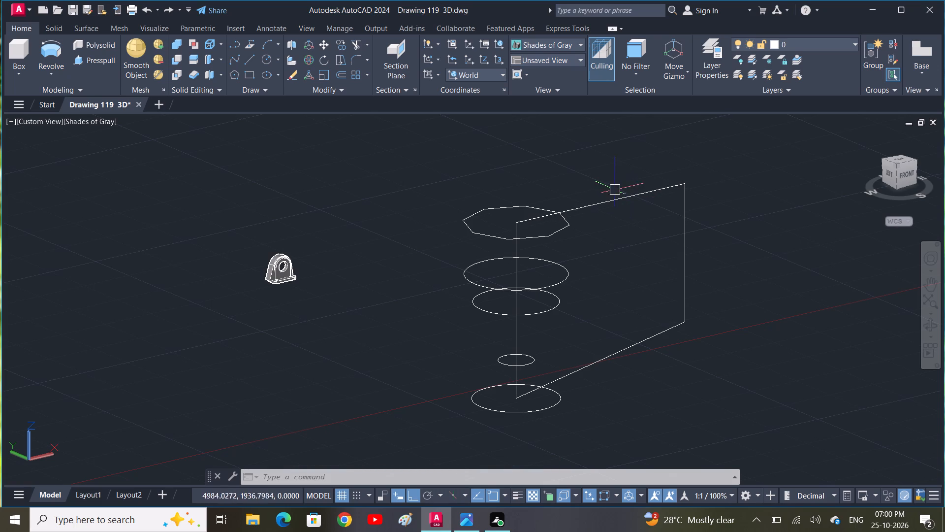
Delete the octagon, the four circles and the outline's top, bottom and left edges.
drag(659, 427, 639, 406)
click(412, 143)
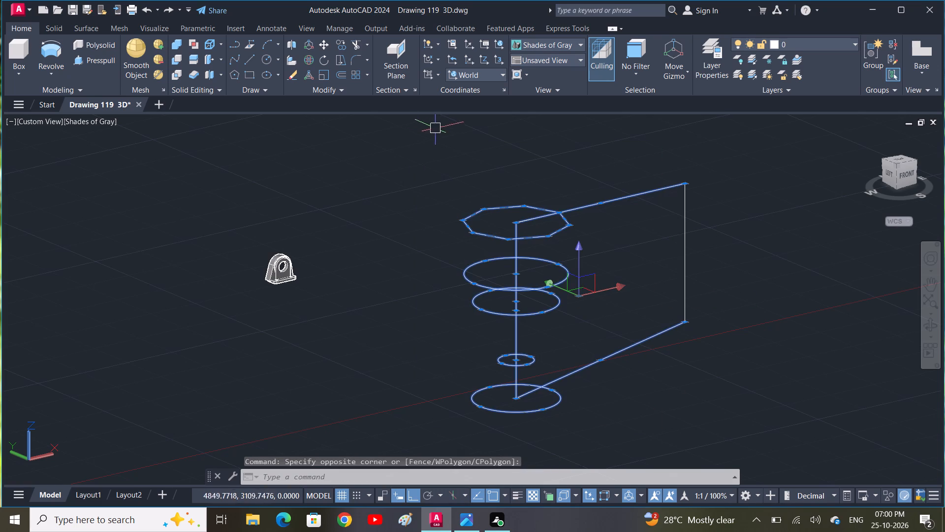
key(Delete)
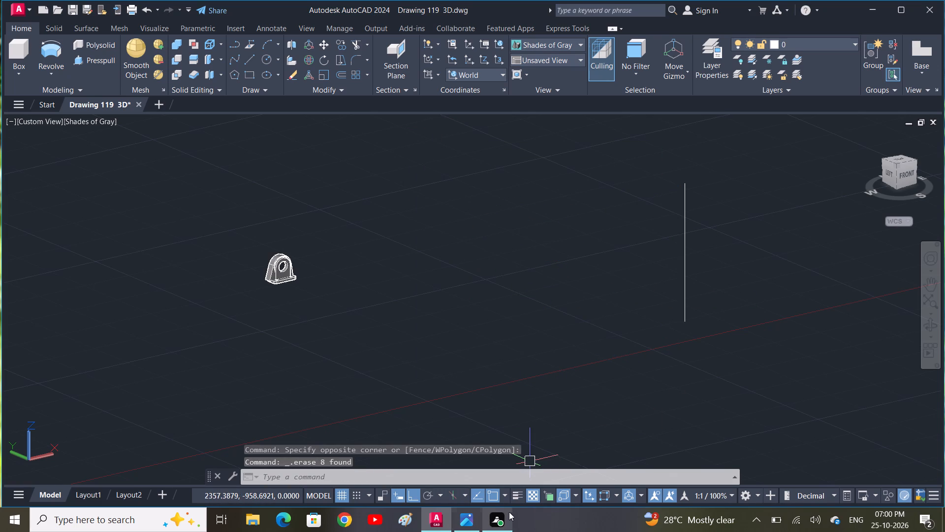
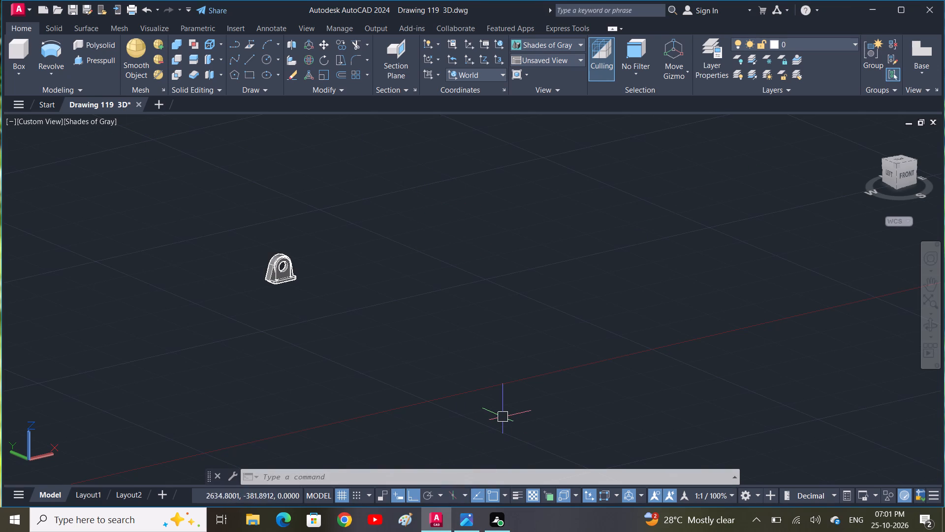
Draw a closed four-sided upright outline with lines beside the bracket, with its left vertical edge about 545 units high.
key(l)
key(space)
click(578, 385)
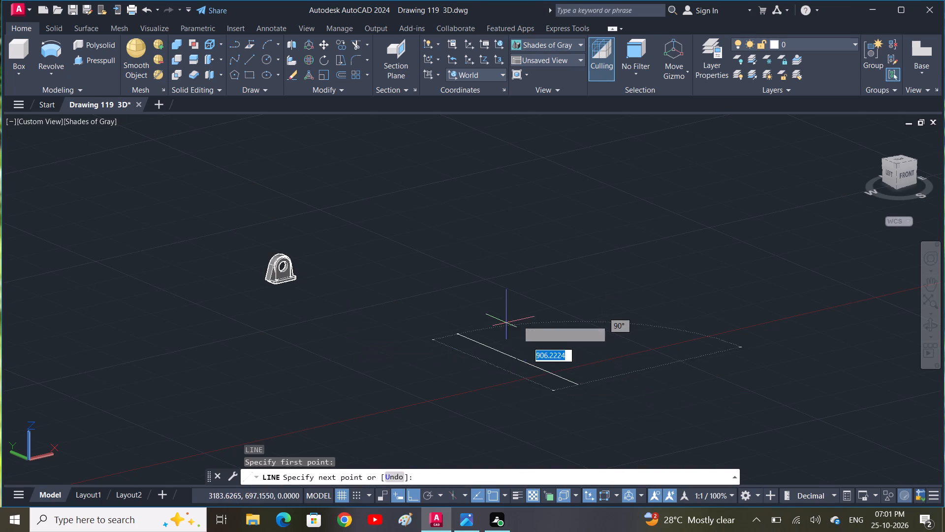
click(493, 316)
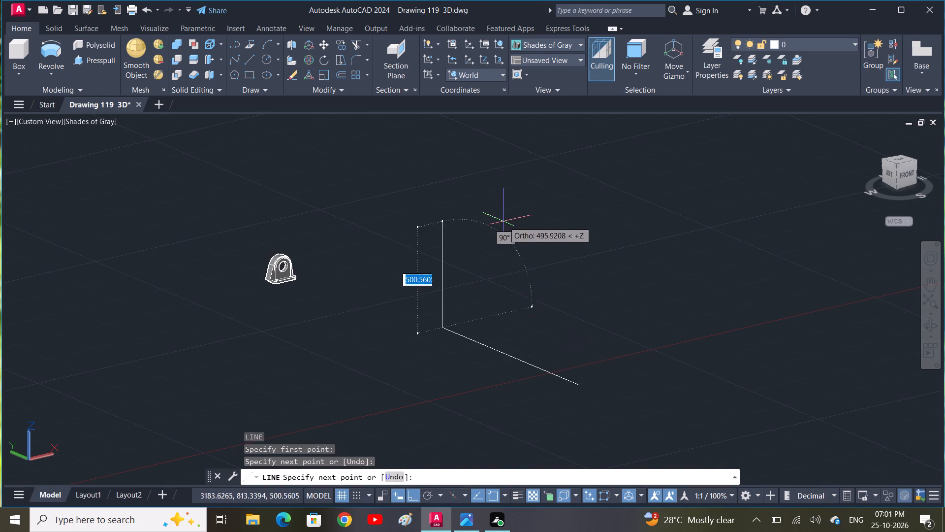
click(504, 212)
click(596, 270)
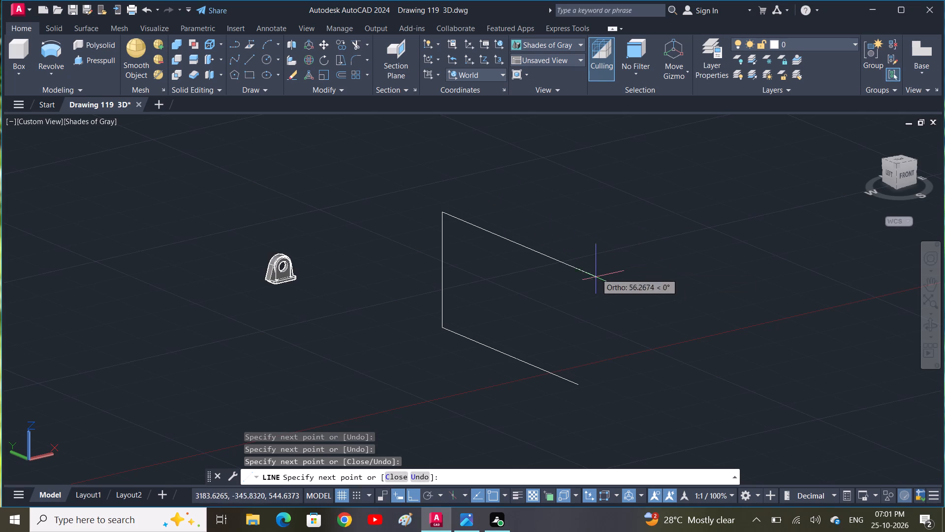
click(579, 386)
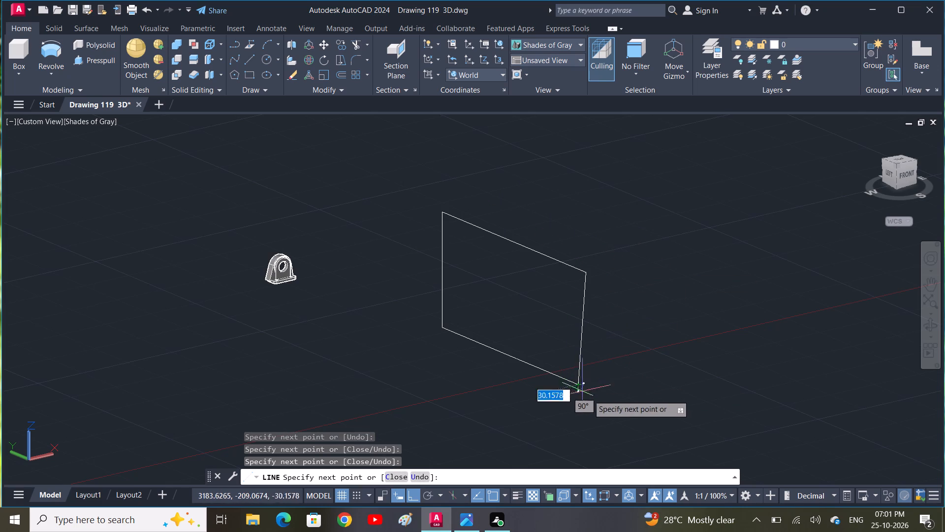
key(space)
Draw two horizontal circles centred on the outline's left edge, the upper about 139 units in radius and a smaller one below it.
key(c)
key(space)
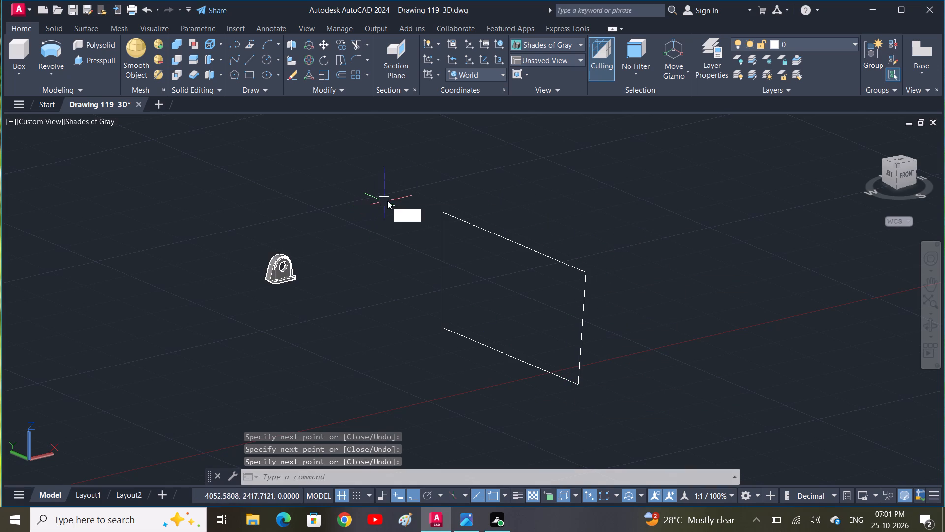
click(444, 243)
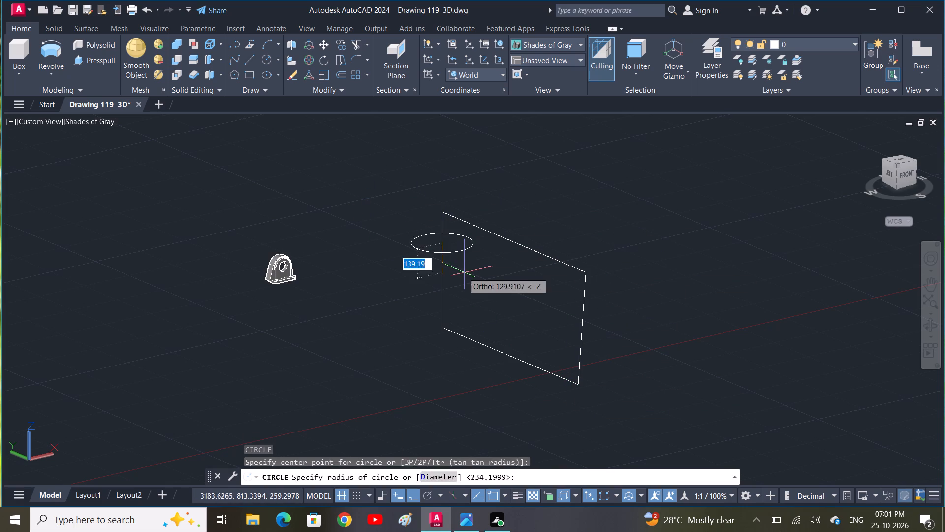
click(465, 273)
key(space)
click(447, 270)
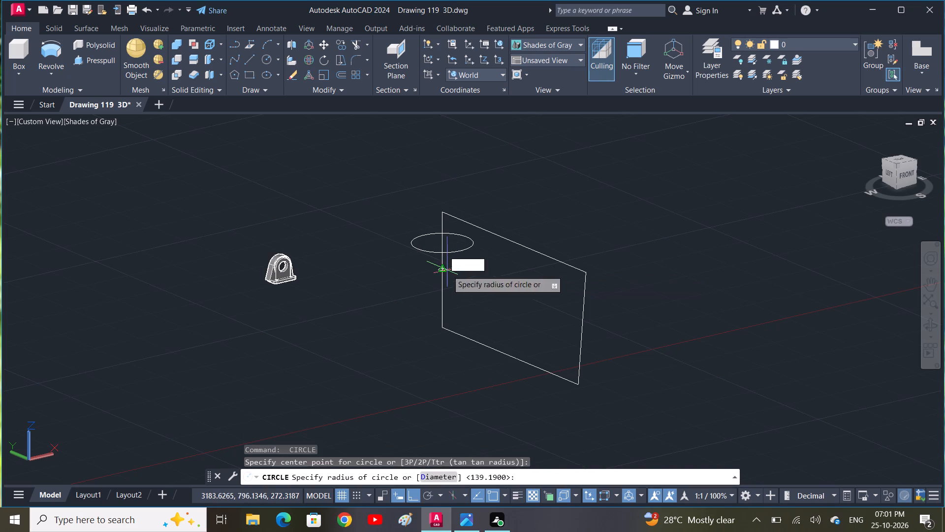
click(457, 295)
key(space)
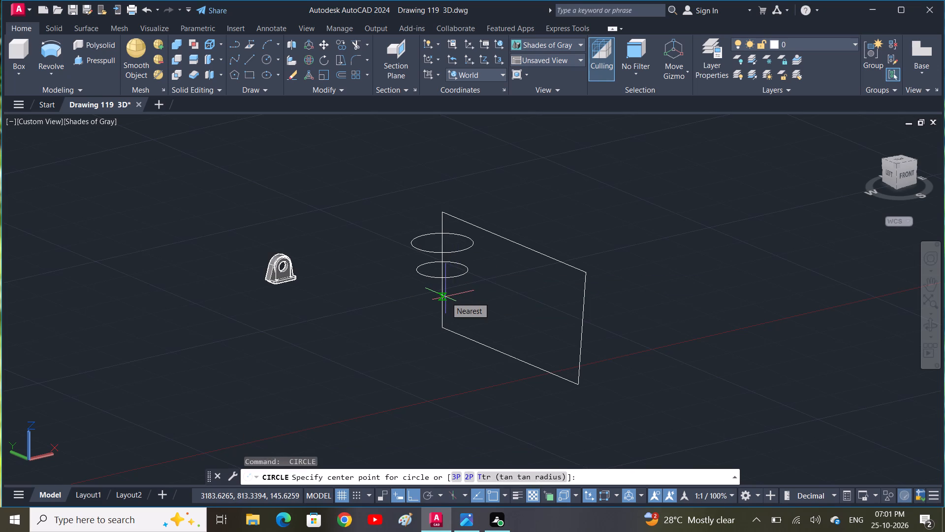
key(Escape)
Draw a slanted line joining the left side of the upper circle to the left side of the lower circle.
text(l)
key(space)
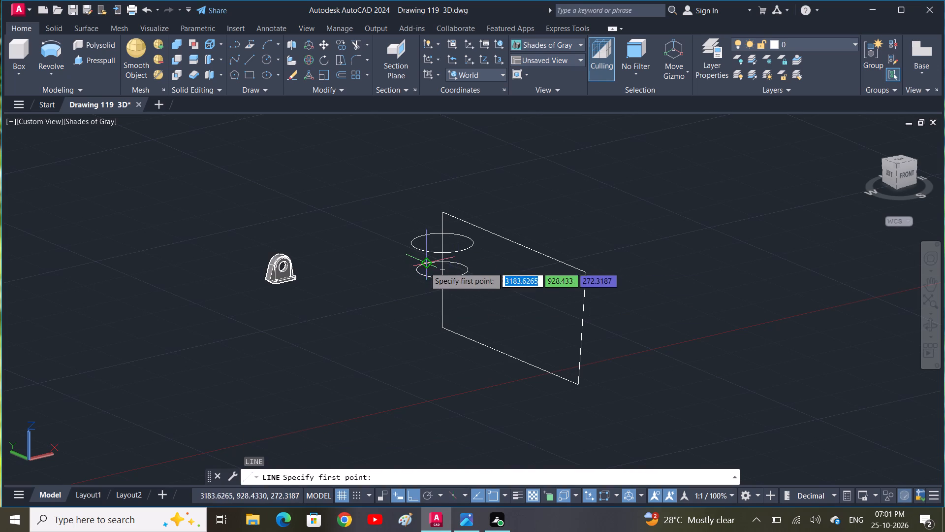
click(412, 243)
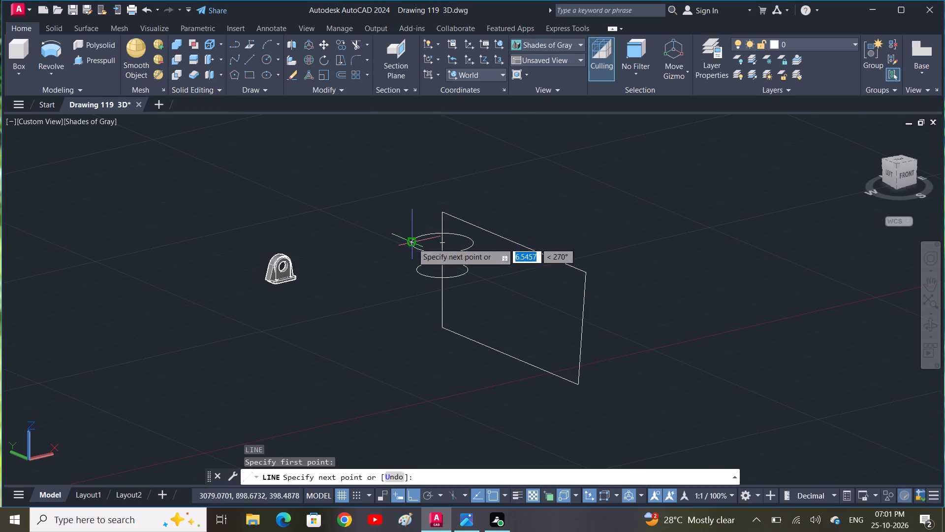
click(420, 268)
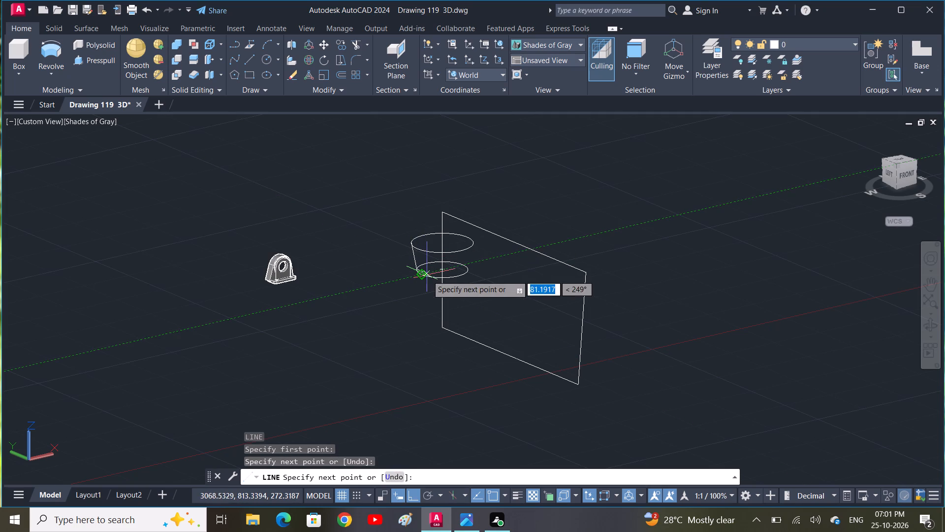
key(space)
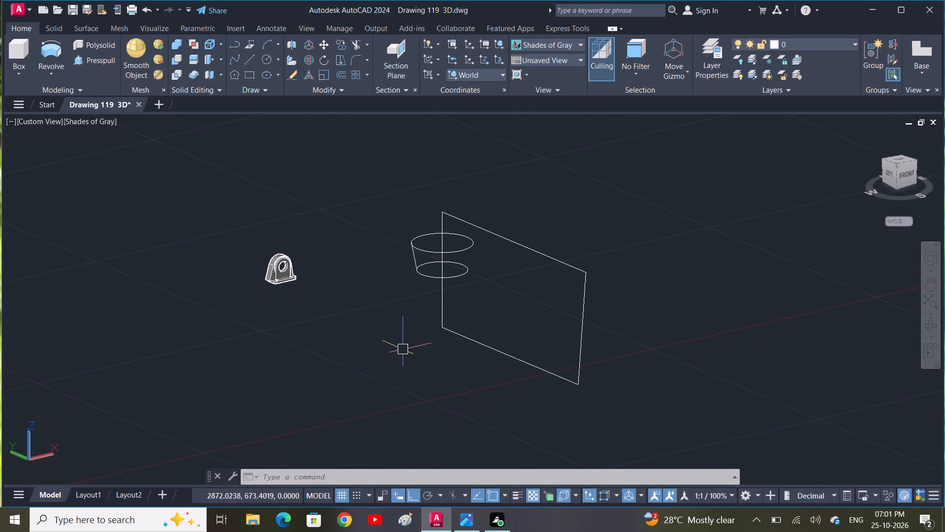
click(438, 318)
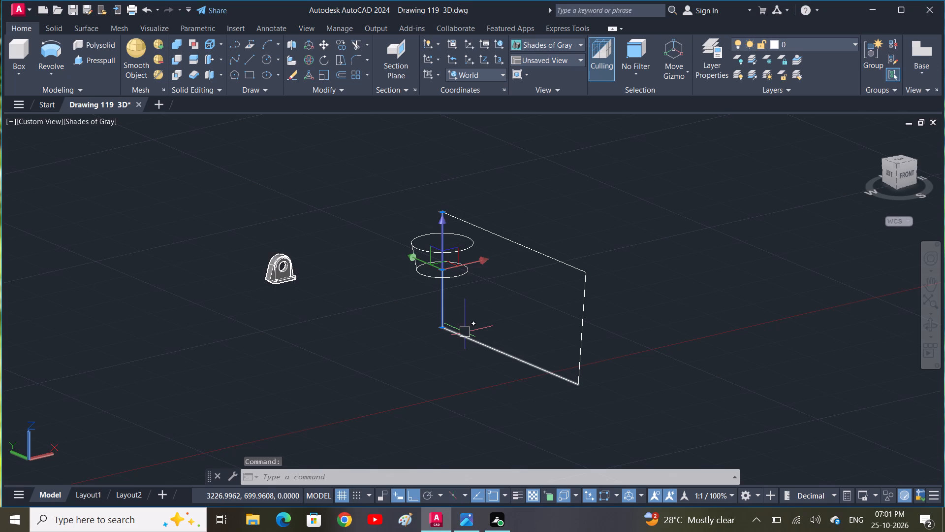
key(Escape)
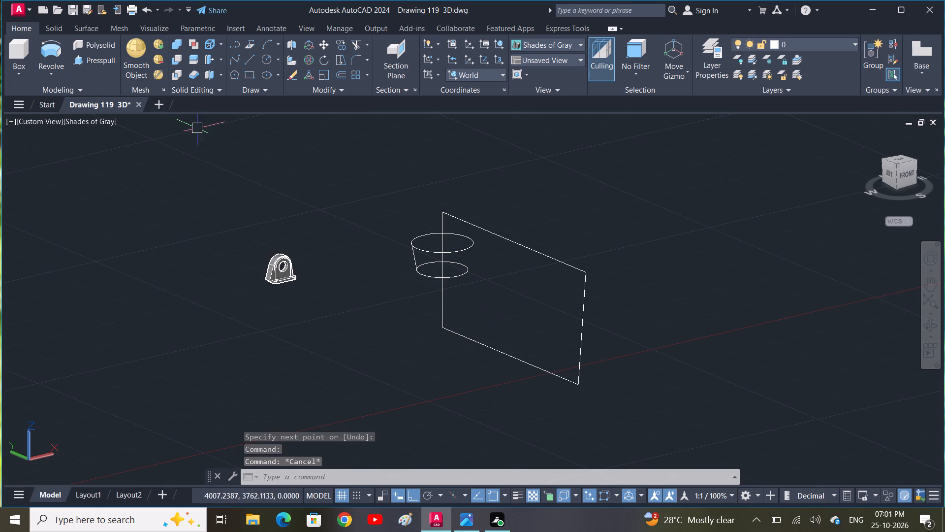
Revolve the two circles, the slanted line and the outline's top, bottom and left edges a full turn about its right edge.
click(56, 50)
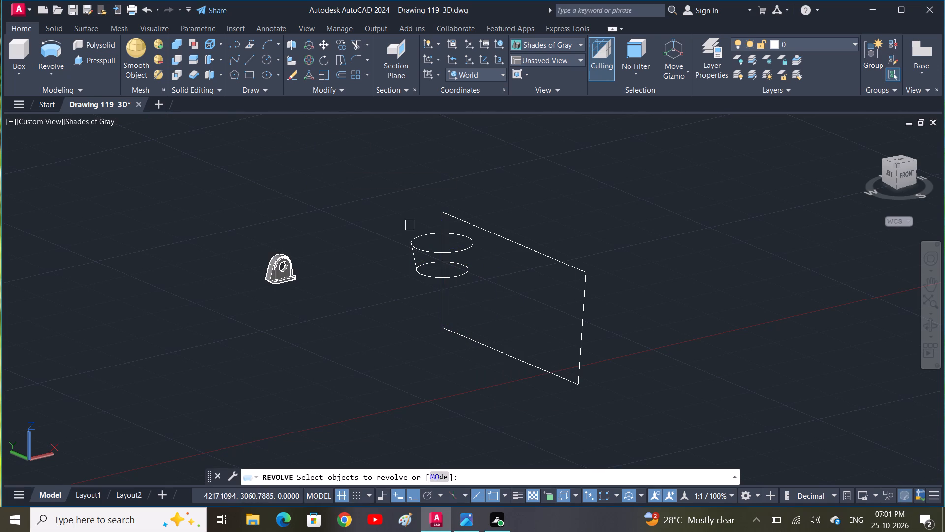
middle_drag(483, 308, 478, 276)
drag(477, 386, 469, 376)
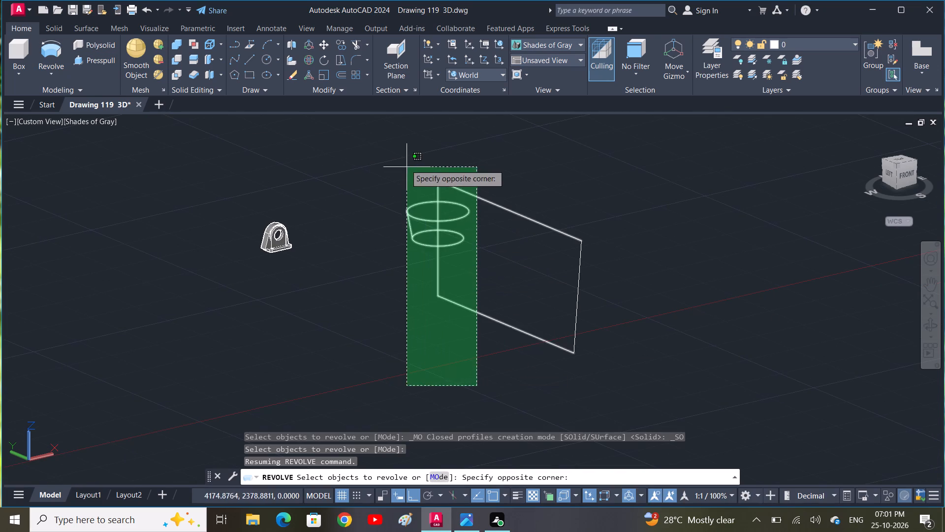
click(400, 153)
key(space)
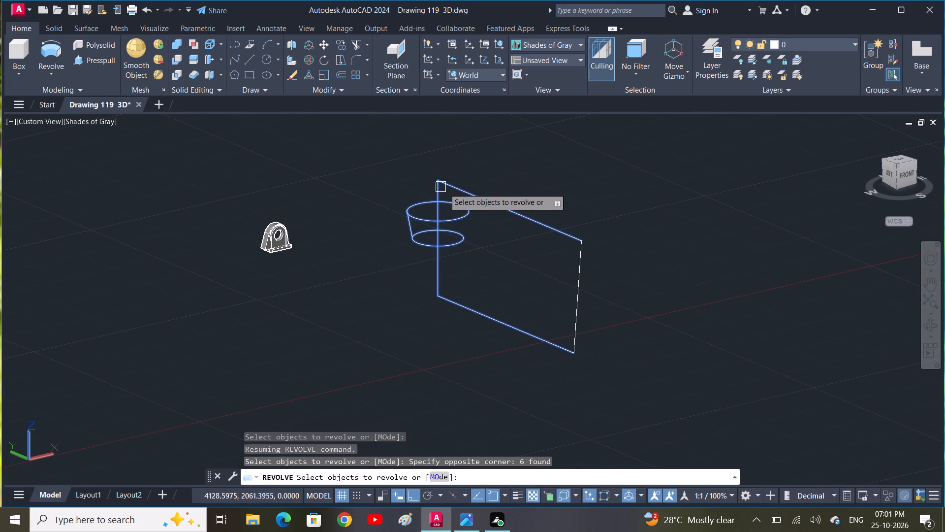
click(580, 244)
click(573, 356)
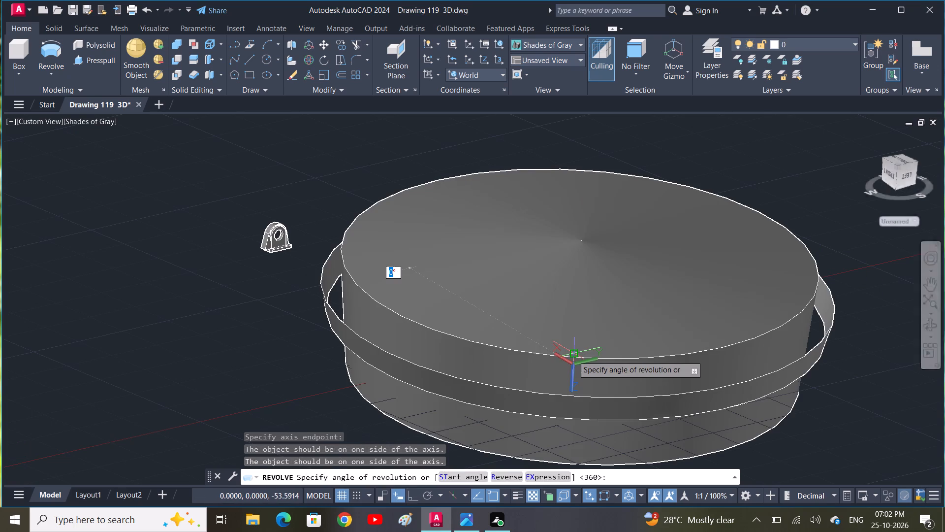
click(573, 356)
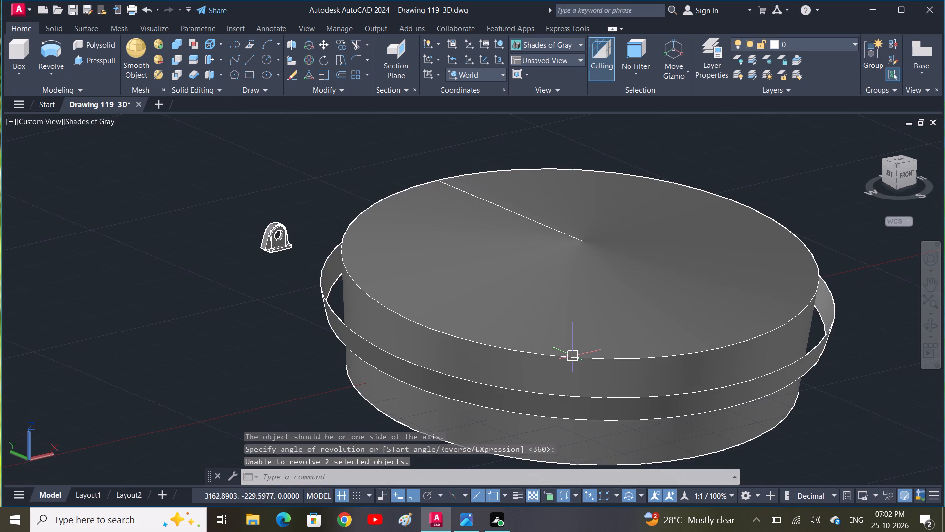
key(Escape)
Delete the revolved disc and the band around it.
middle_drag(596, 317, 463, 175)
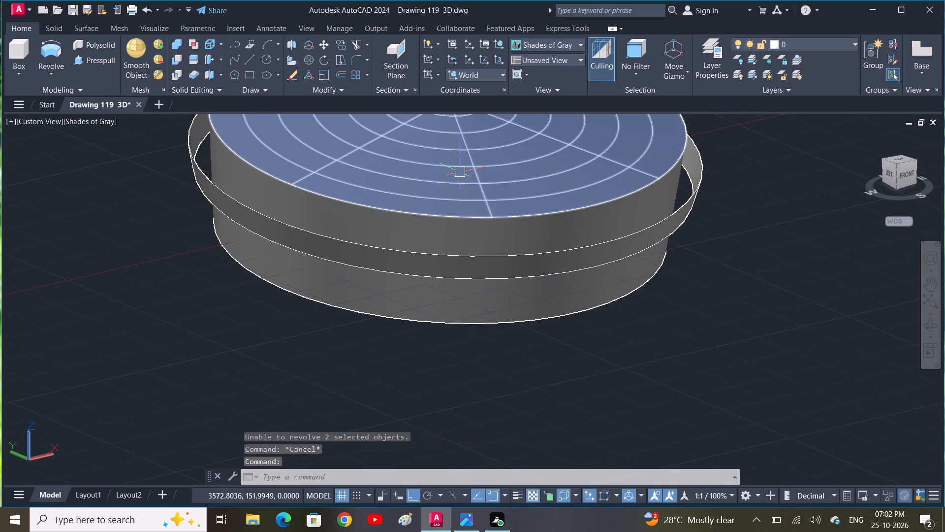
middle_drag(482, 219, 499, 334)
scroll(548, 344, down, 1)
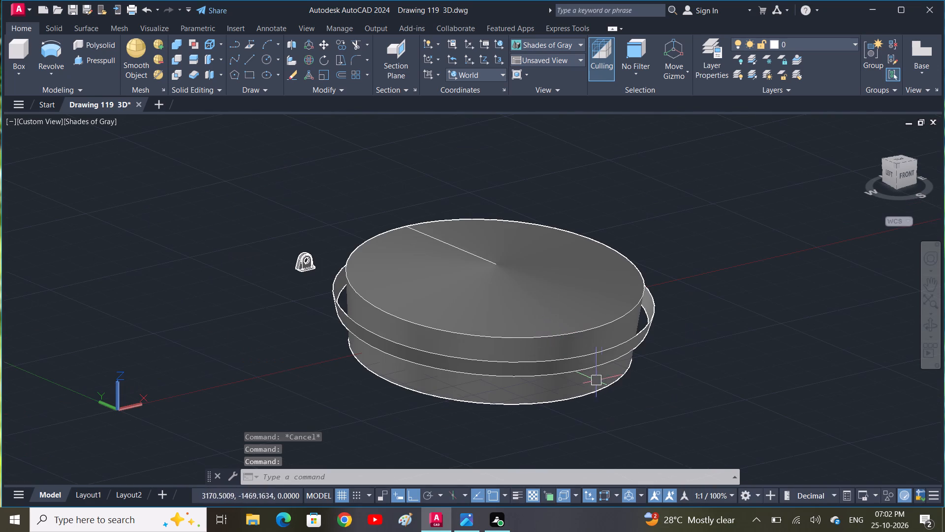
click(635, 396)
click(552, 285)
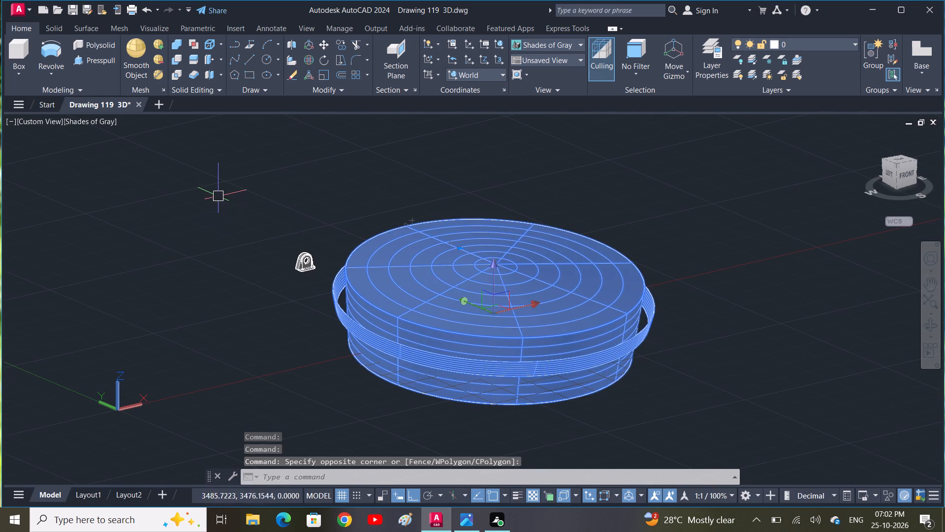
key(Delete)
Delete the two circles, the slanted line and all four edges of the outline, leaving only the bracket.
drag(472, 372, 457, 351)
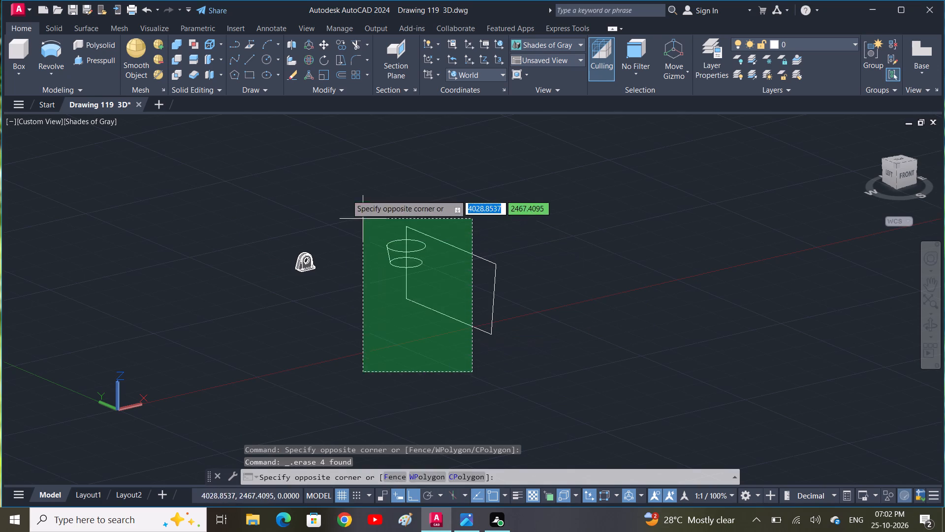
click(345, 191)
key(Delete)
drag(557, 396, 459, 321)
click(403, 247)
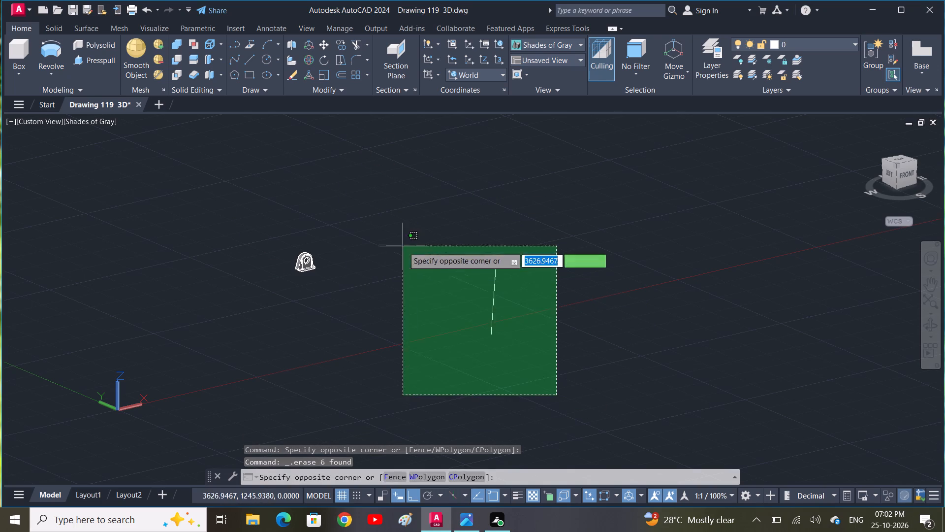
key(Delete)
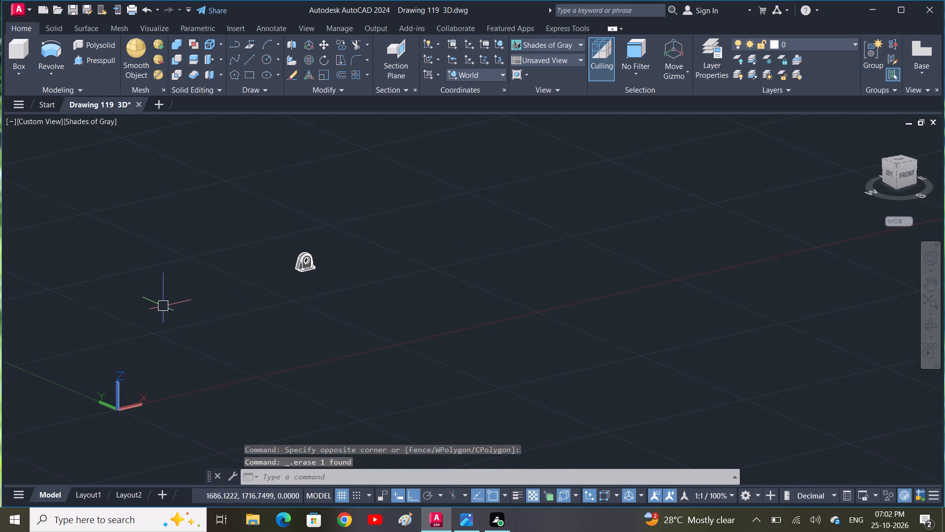
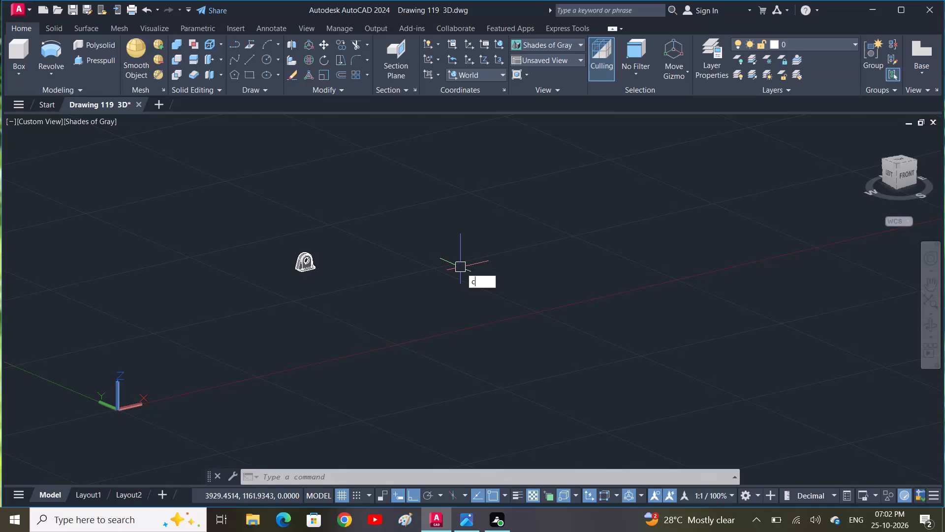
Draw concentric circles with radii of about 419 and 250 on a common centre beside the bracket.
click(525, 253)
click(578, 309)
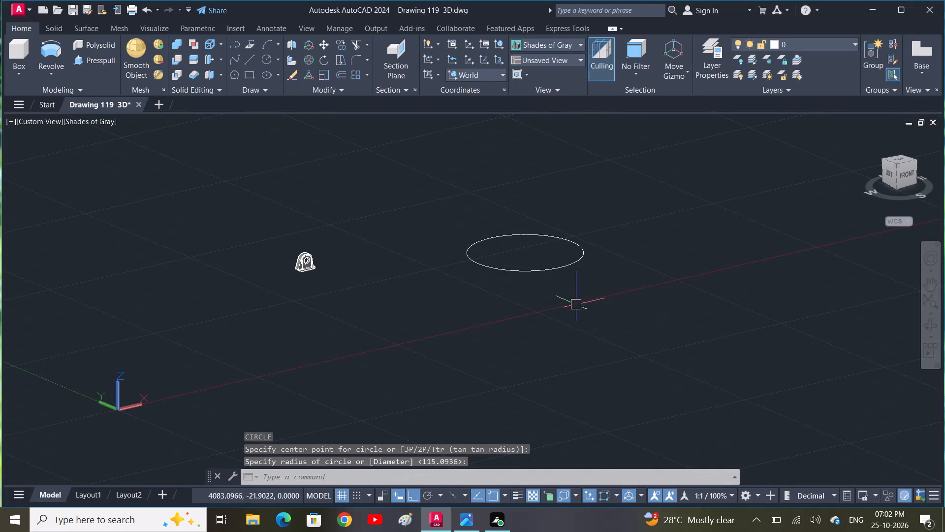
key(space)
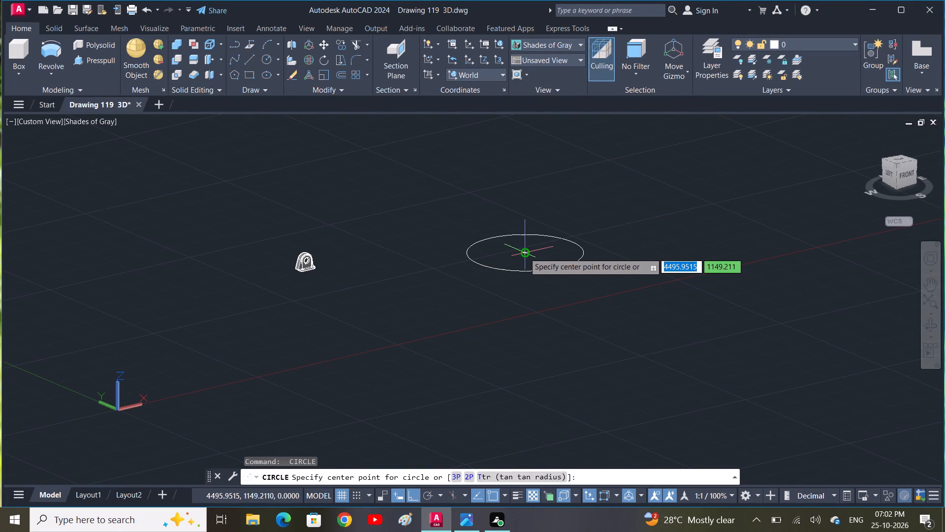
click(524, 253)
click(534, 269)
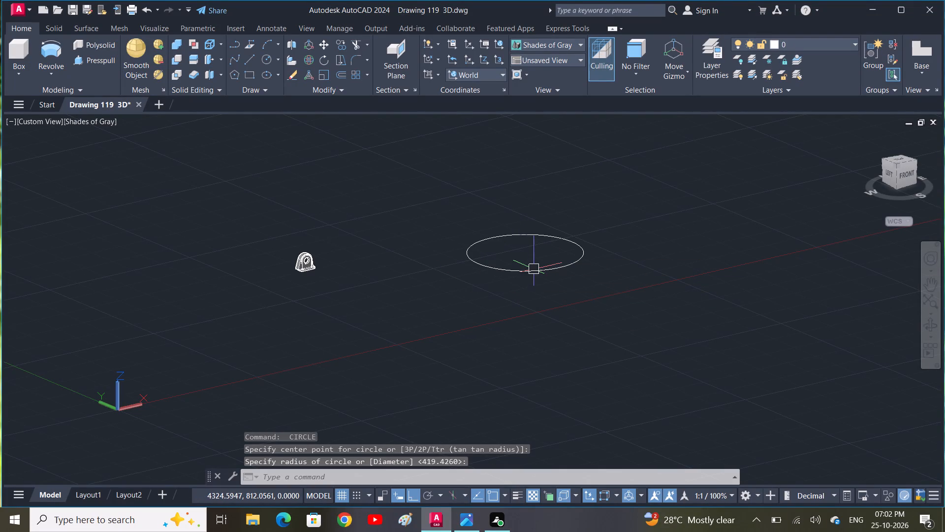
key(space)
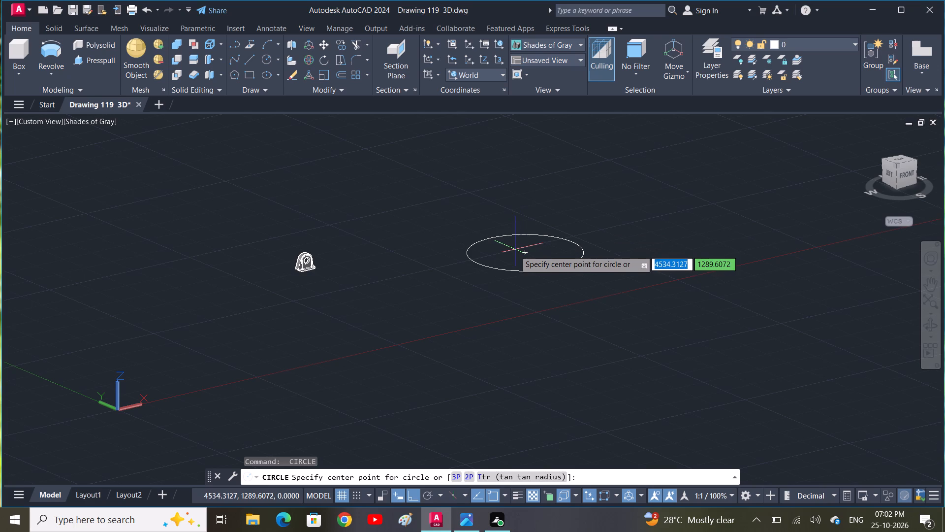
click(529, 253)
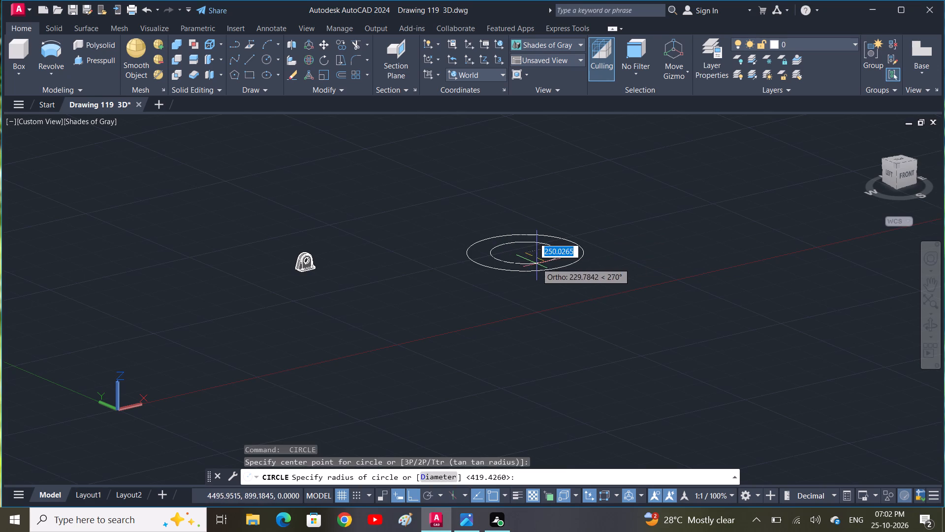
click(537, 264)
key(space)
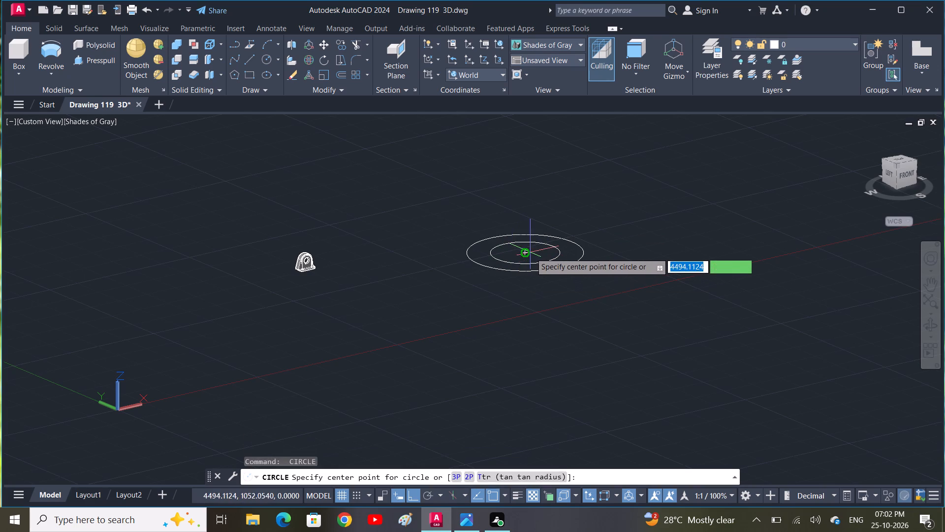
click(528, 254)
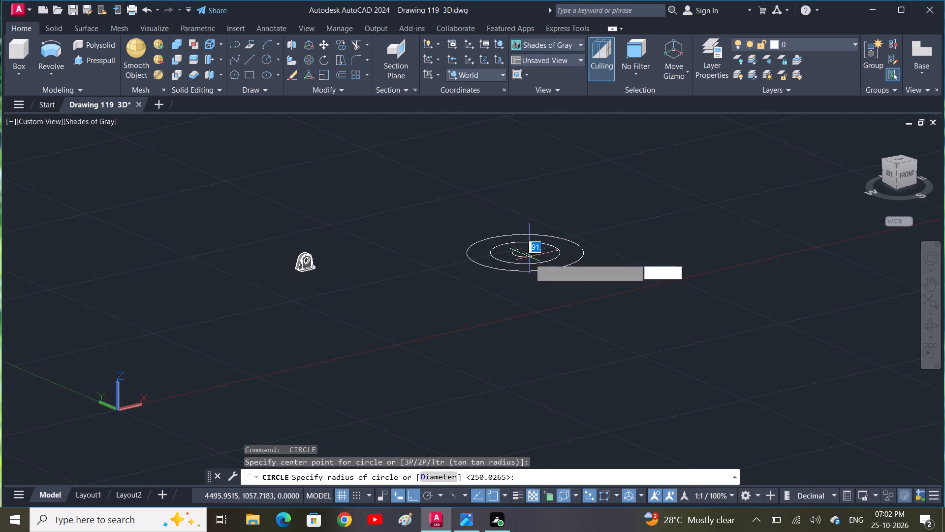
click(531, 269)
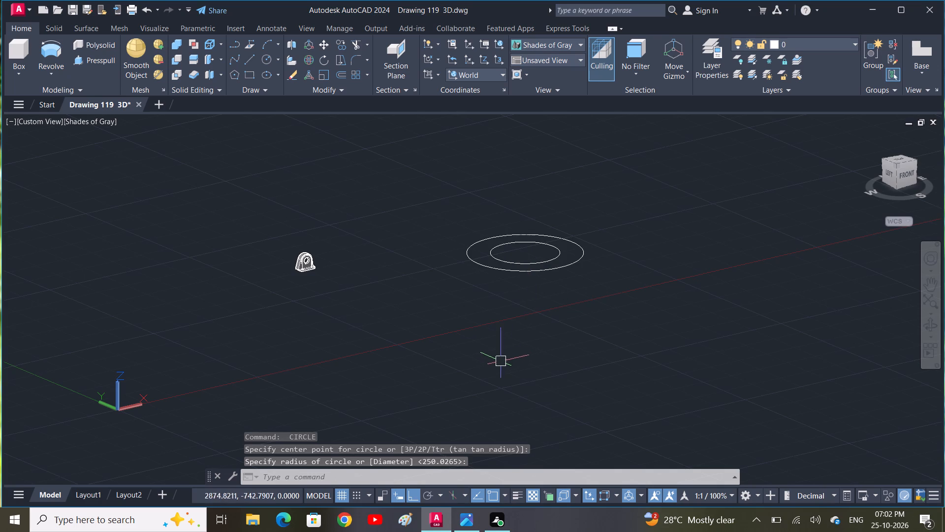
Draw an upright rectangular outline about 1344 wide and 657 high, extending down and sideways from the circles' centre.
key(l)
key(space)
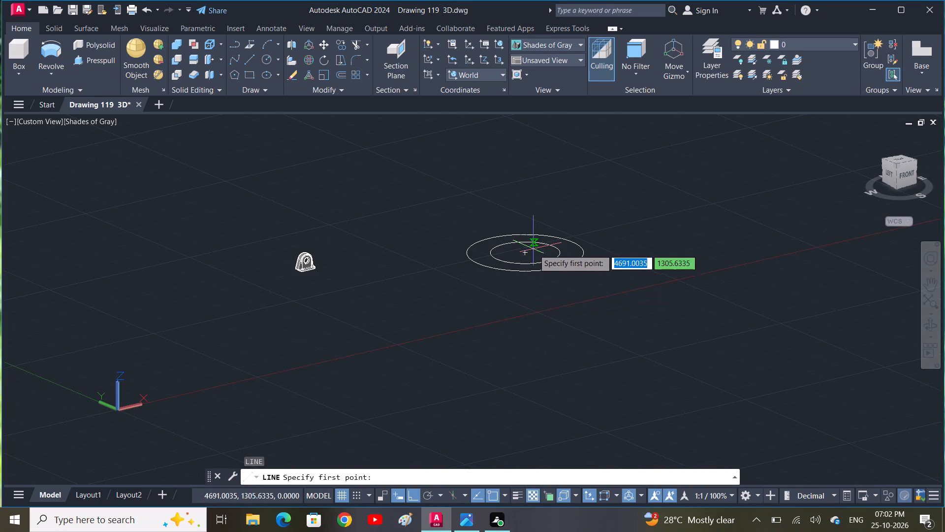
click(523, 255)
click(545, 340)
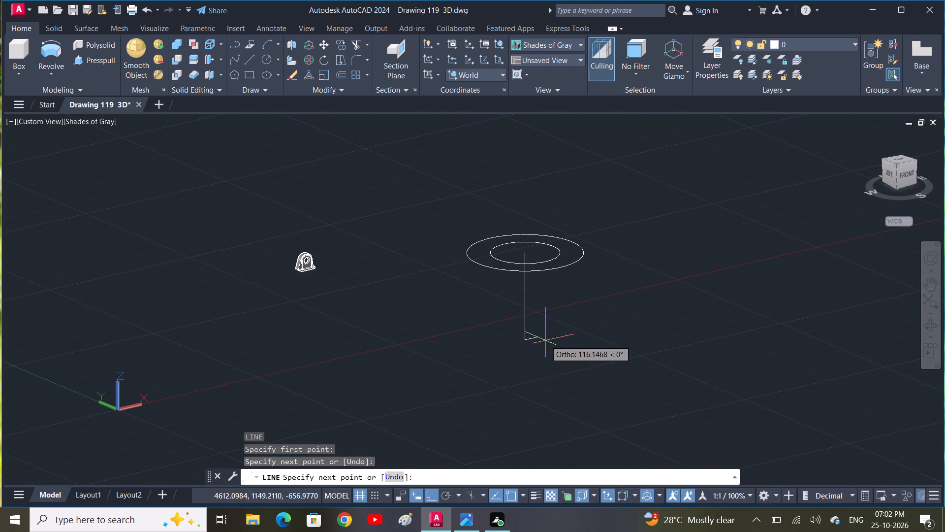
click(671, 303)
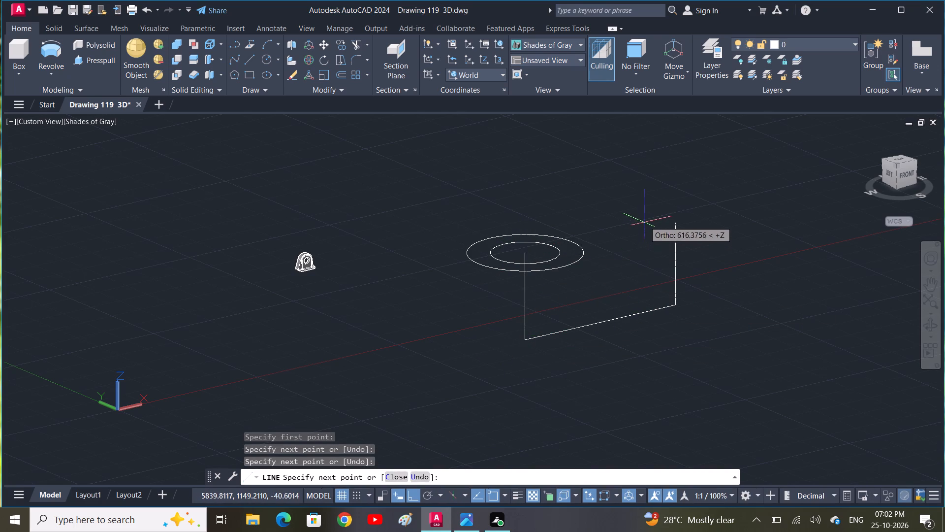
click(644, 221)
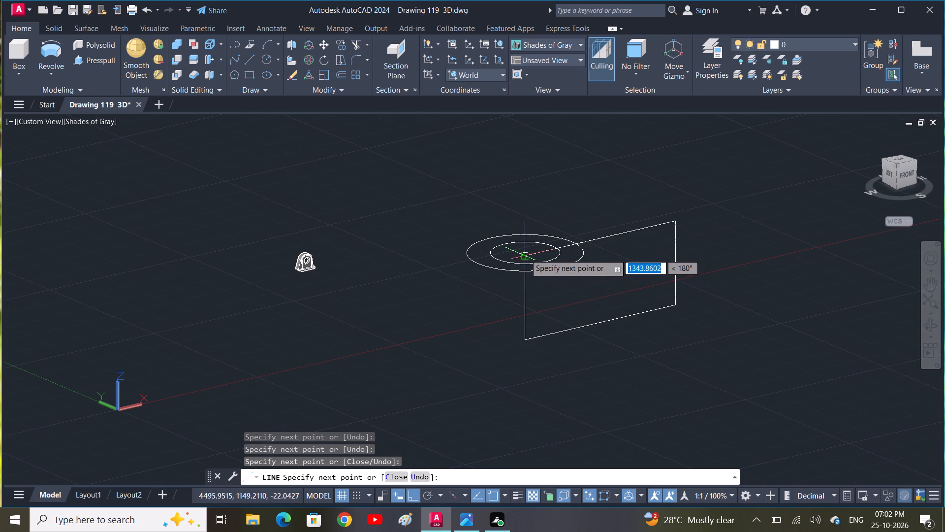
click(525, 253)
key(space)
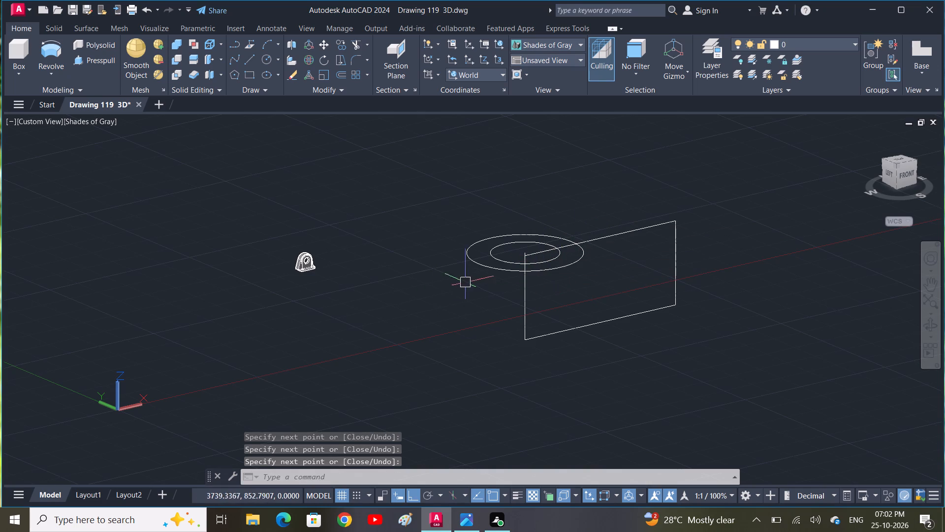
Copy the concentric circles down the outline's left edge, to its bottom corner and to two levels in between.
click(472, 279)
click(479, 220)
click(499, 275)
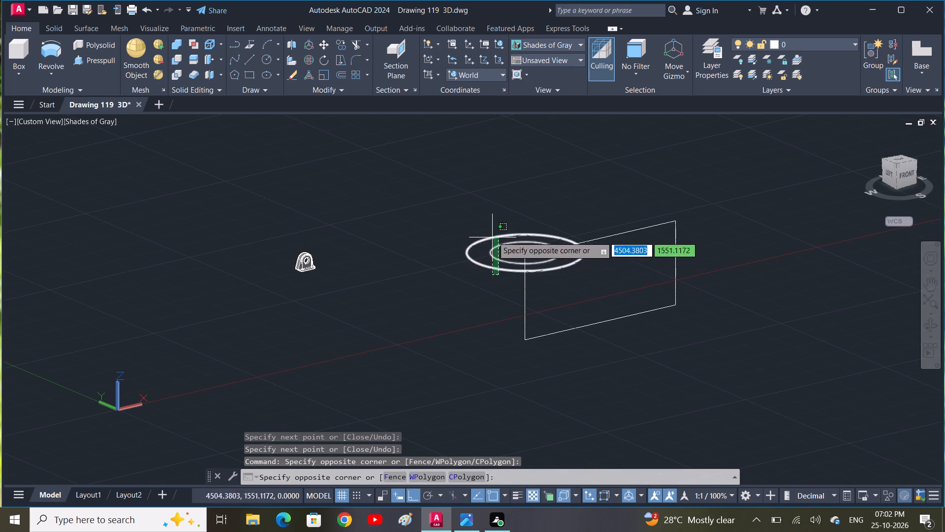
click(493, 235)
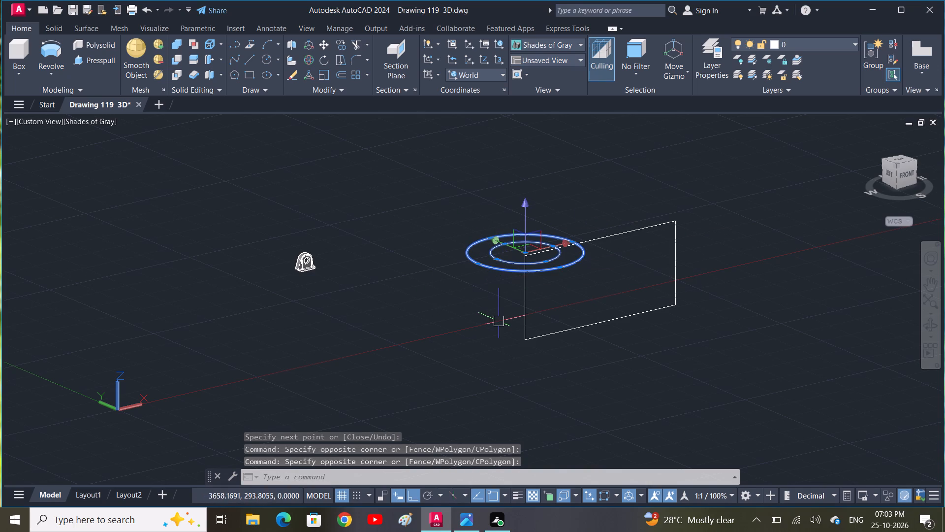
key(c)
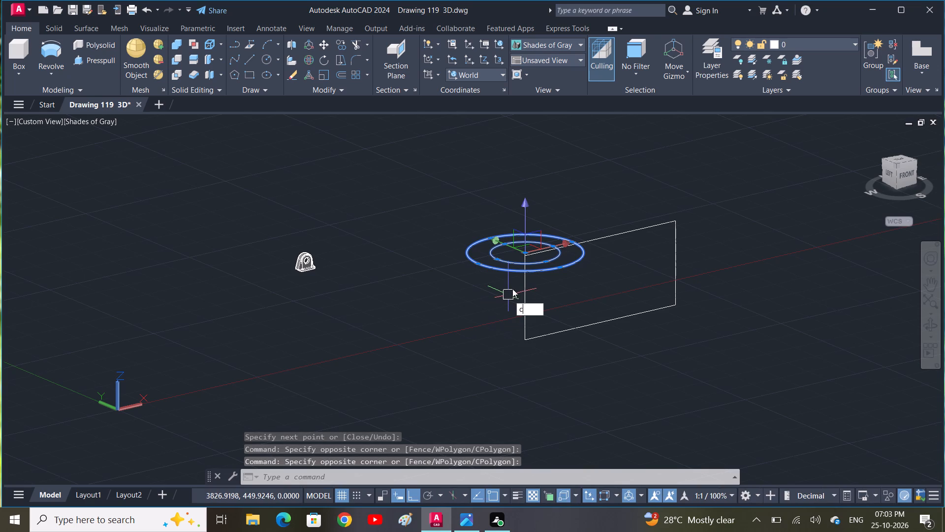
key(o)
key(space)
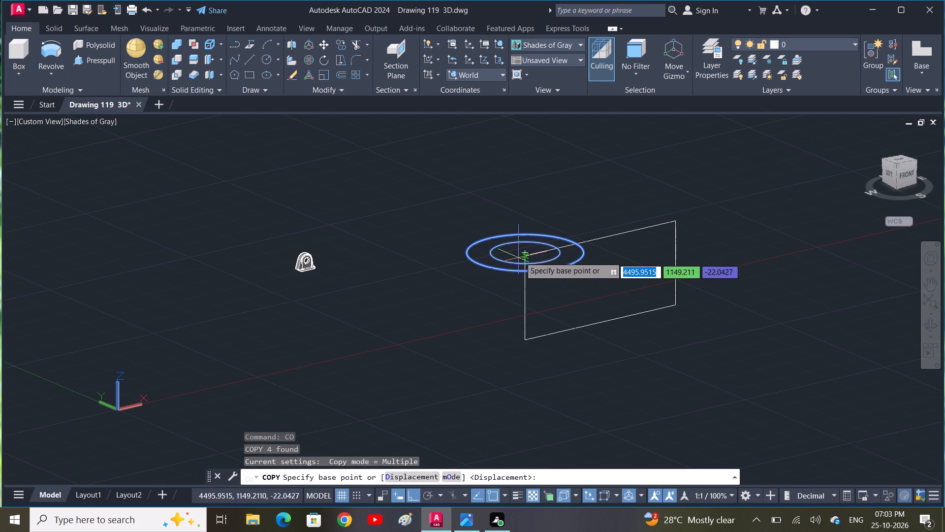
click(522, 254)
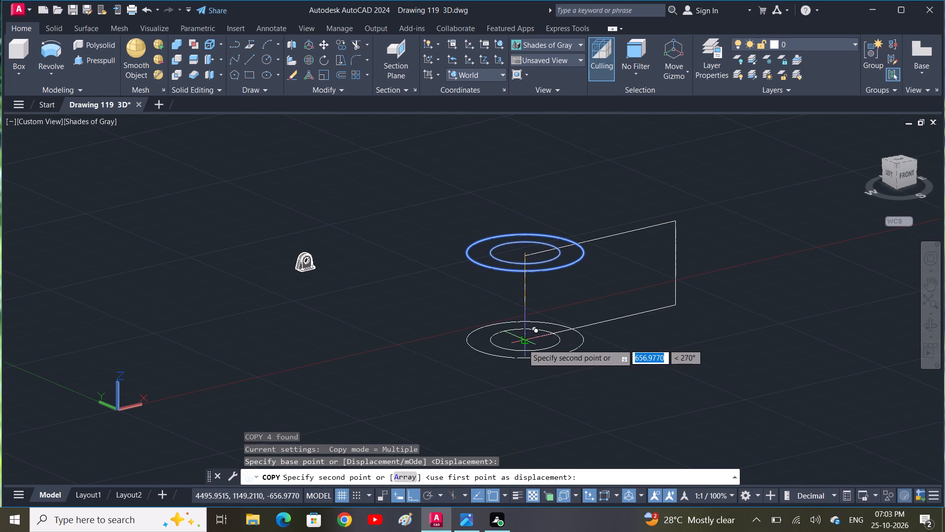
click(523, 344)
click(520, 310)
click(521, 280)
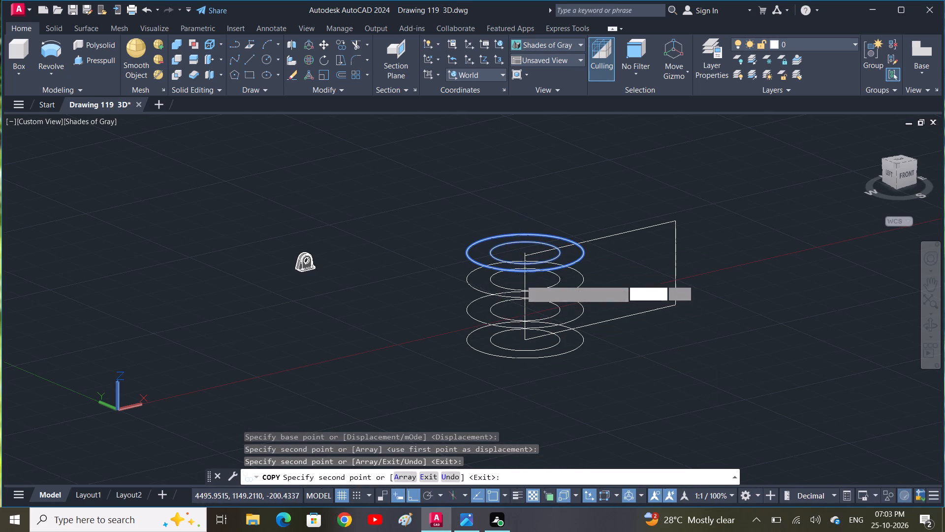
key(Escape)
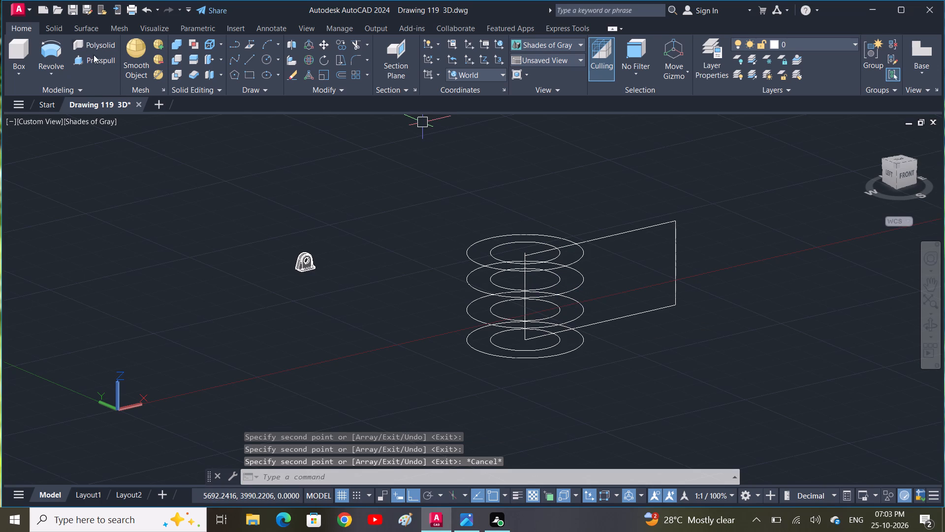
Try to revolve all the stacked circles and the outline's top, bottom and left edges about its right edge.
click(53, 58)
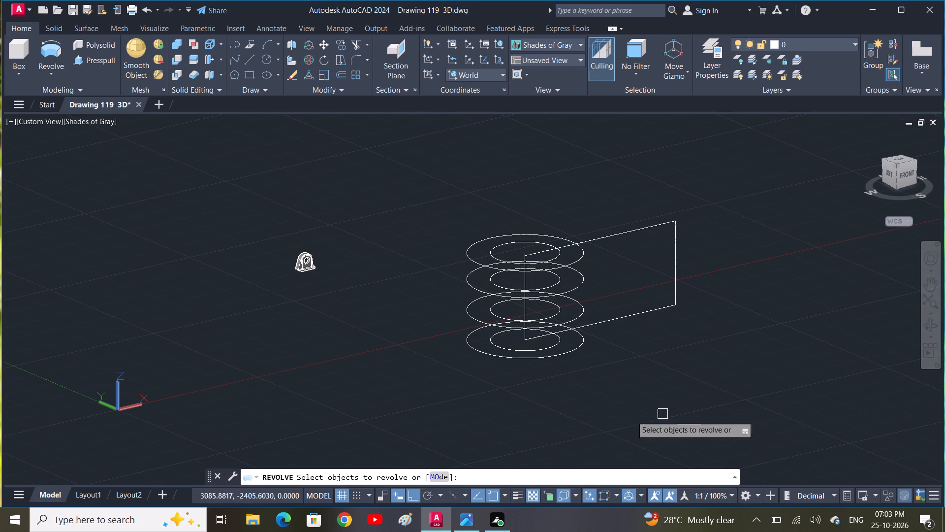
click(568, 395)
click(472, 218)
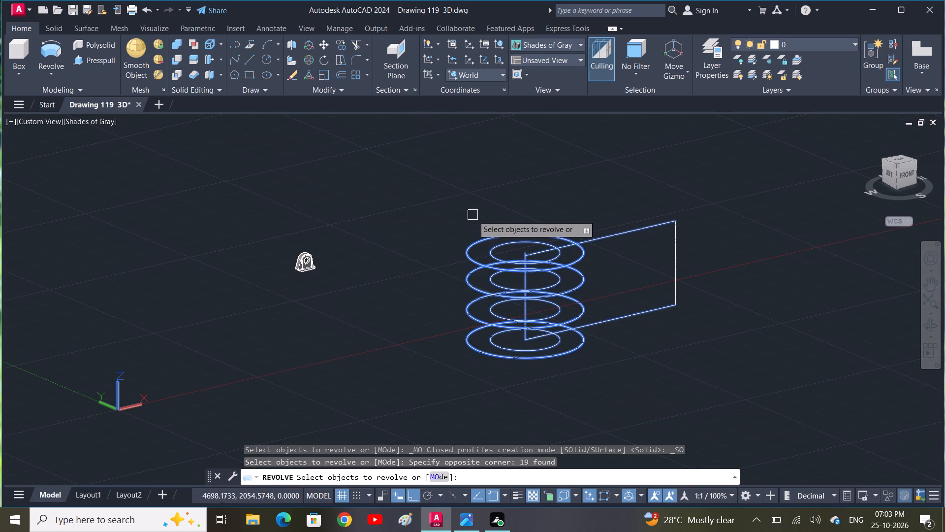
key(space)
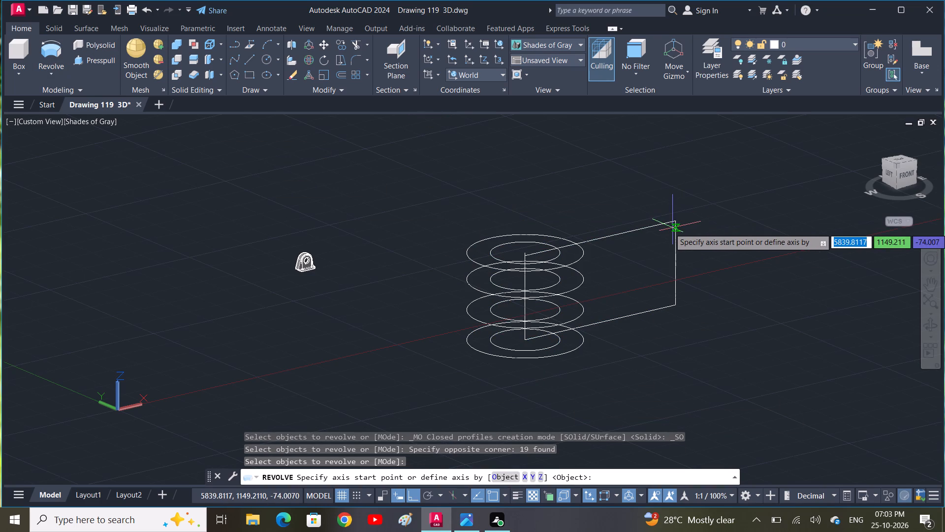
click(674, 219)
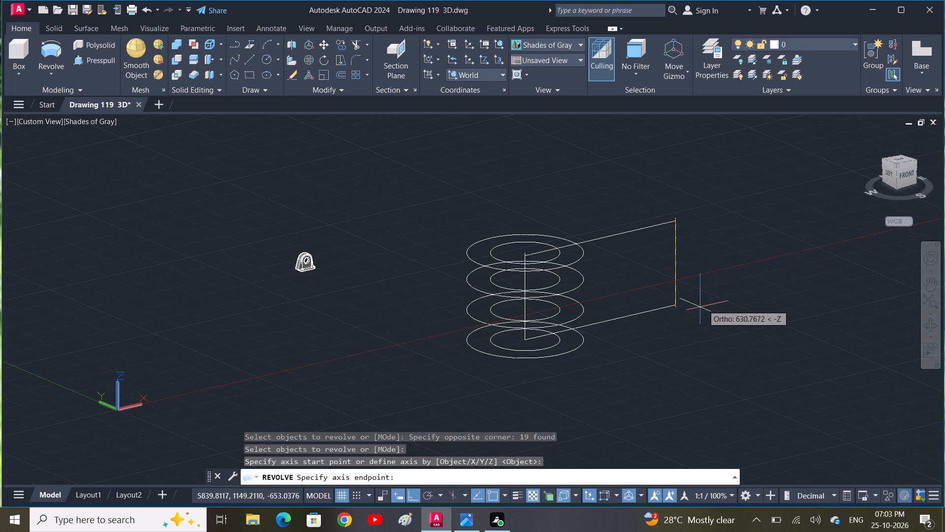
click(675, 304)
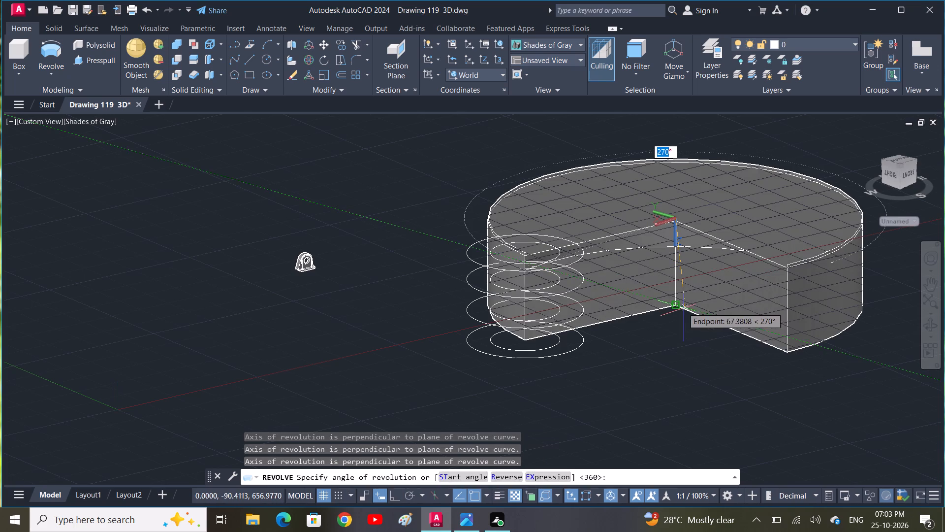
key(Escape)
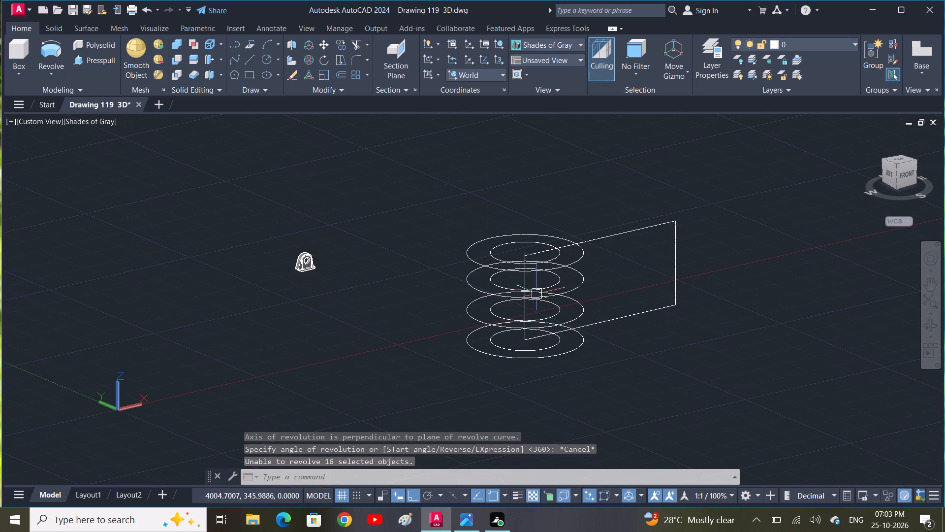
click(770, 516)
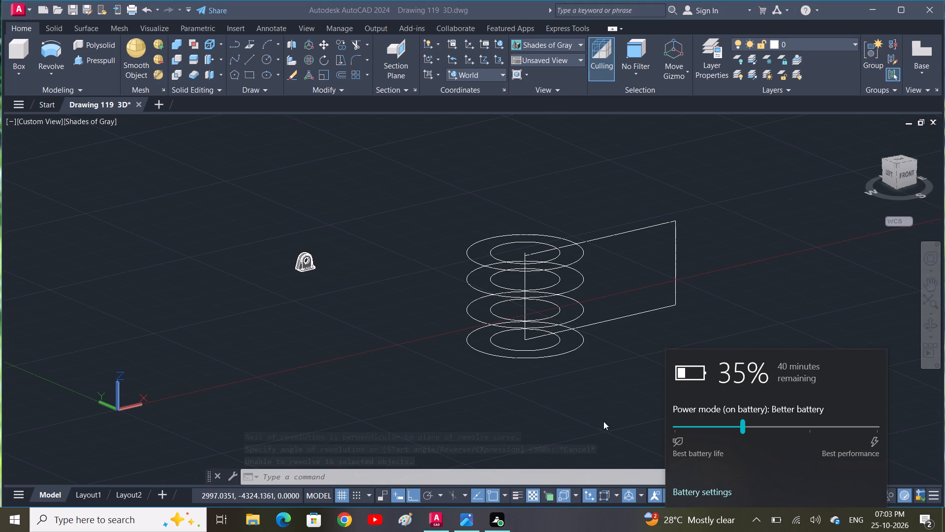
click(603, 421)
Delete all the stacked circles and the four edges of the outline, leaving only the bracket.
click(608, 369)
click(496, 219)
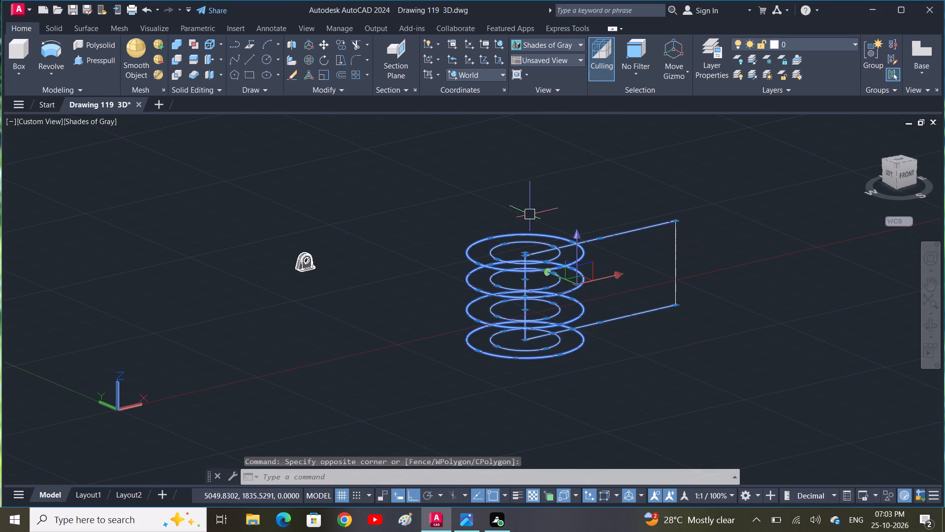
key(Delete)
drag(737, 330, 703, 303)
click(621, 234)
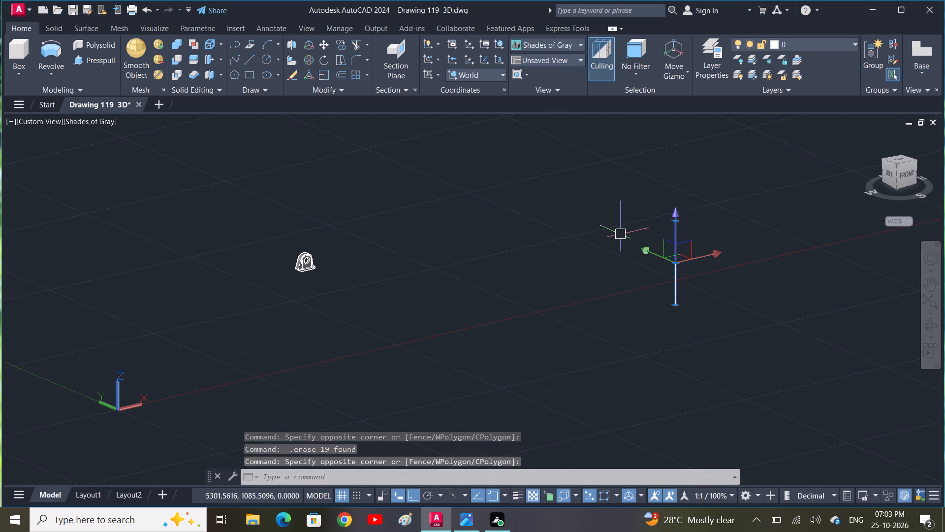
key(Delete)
Examine the bracket up close from the front, the back and above.
scroll(315, 315, up, 3)
middle_drag(291, 268, 311, 342)
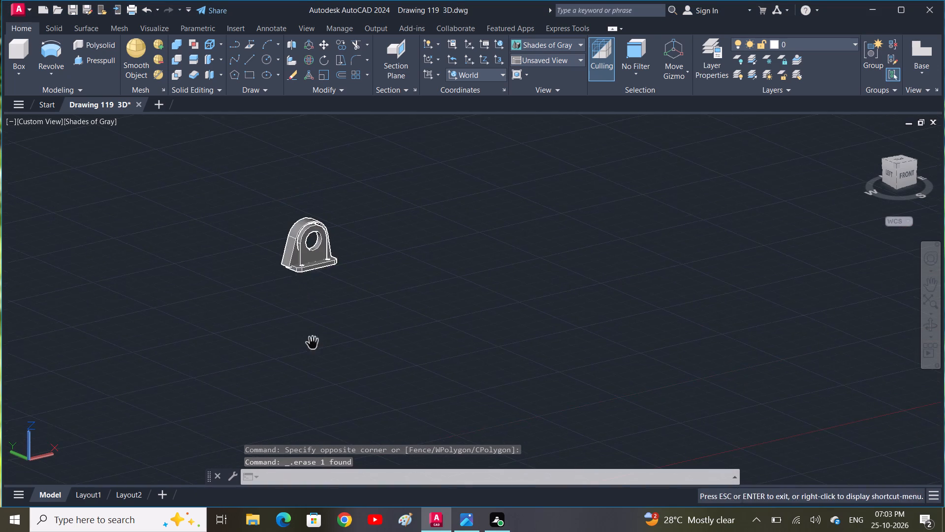
scroll(308, 287, up, 3)
middle_drag(315, 246, 372, 307)
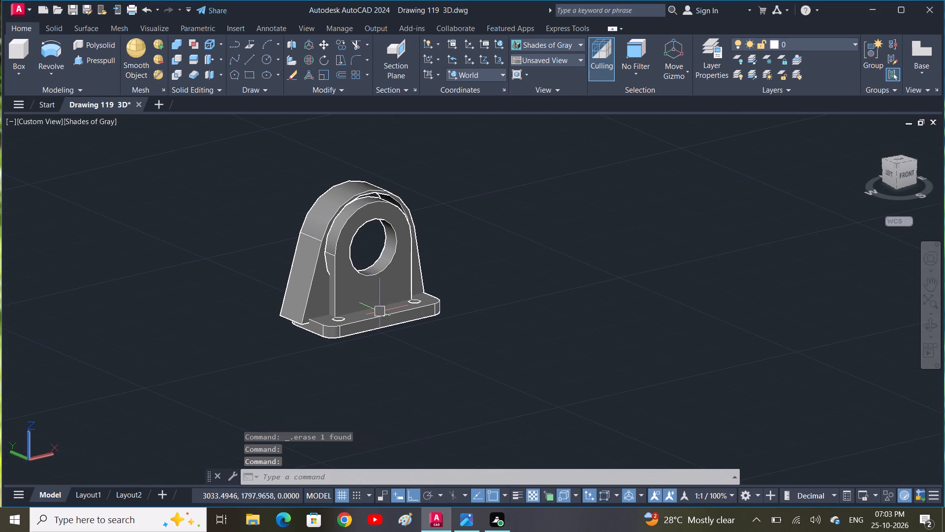
scroll(355, 324, down, 1)
key(Escape)
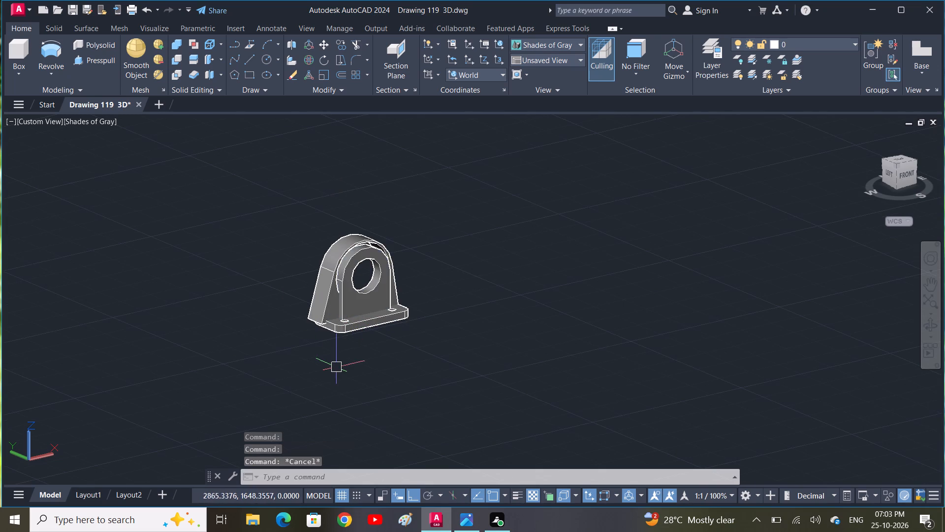
shift+middle_drag(337, 369, 581, 349)
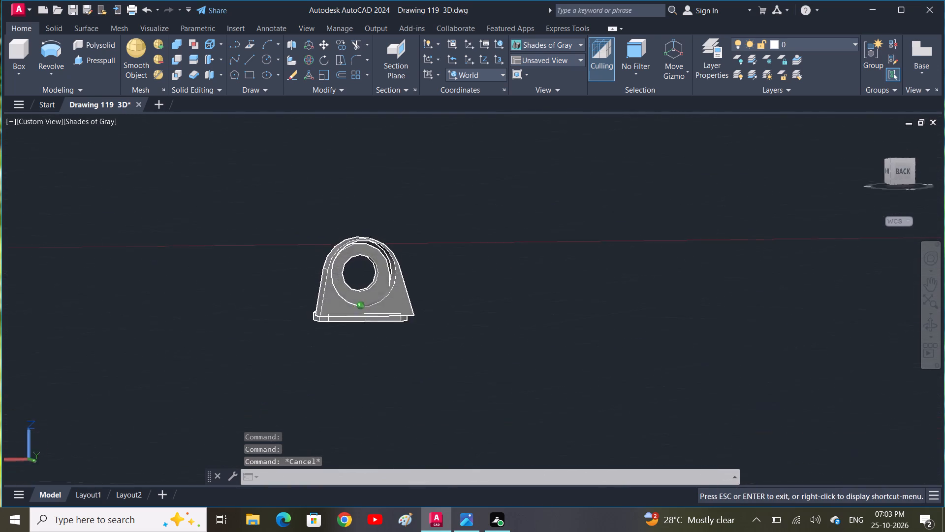
shift+middle_drag(581, 349, 553, 359)
scroll(429, 354, up, 1)
shift+middle_drag(378, 327, 382, 341)
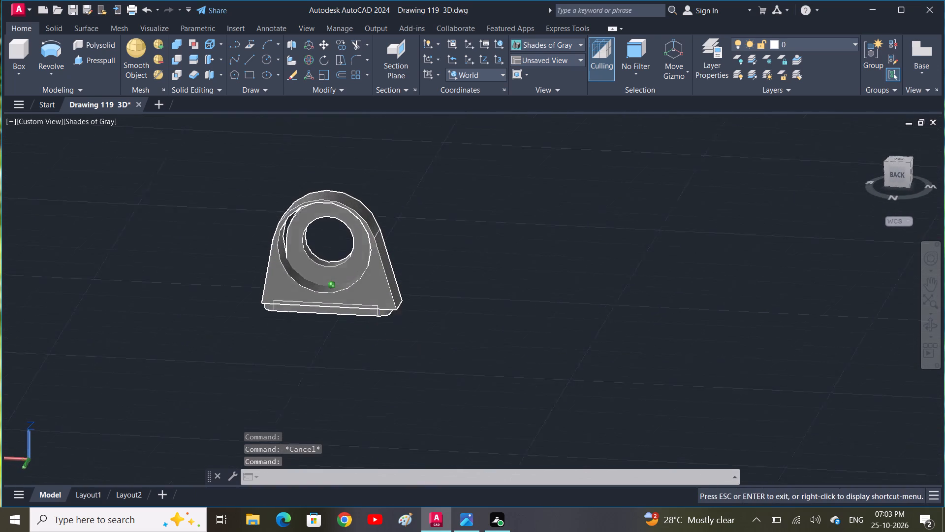
shift+middle_drag(382, 341, 394, 460)
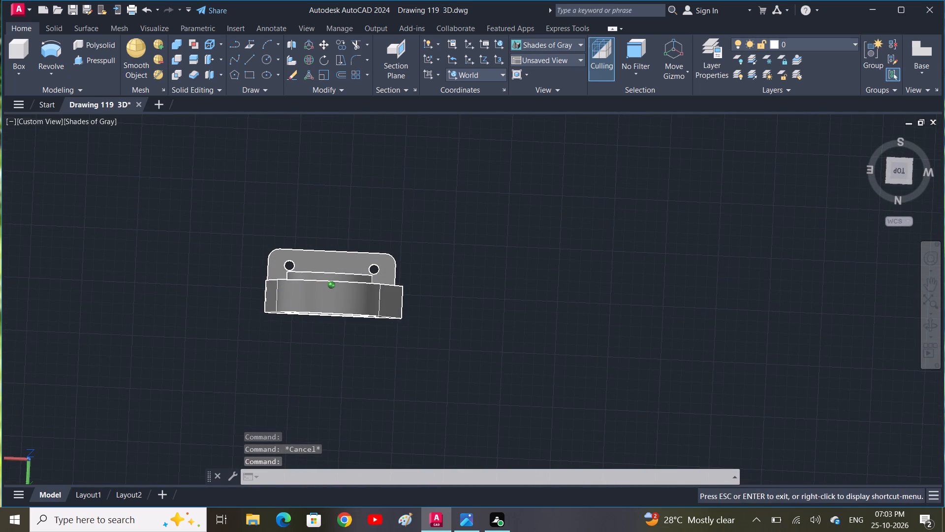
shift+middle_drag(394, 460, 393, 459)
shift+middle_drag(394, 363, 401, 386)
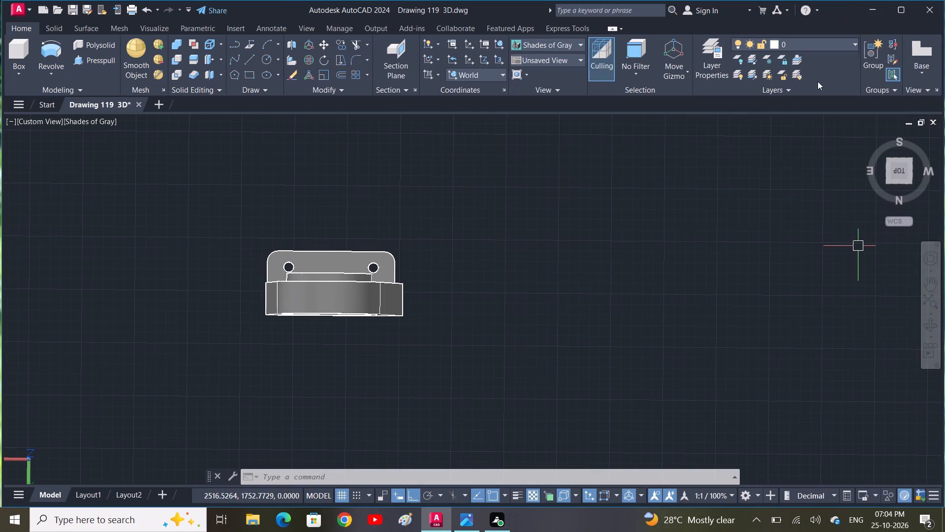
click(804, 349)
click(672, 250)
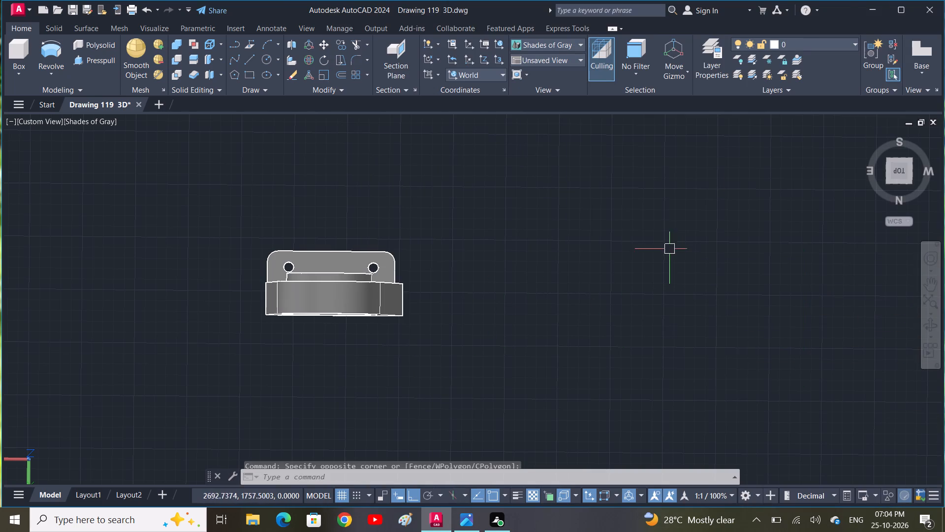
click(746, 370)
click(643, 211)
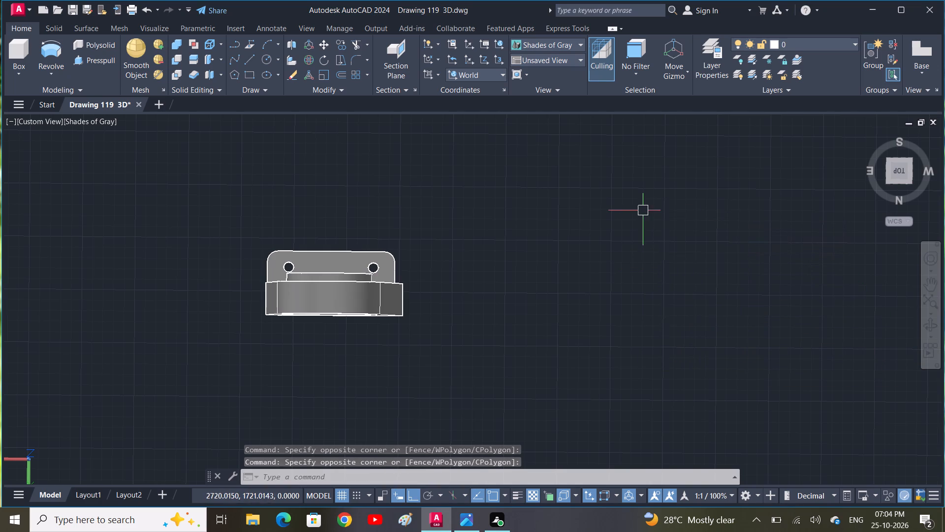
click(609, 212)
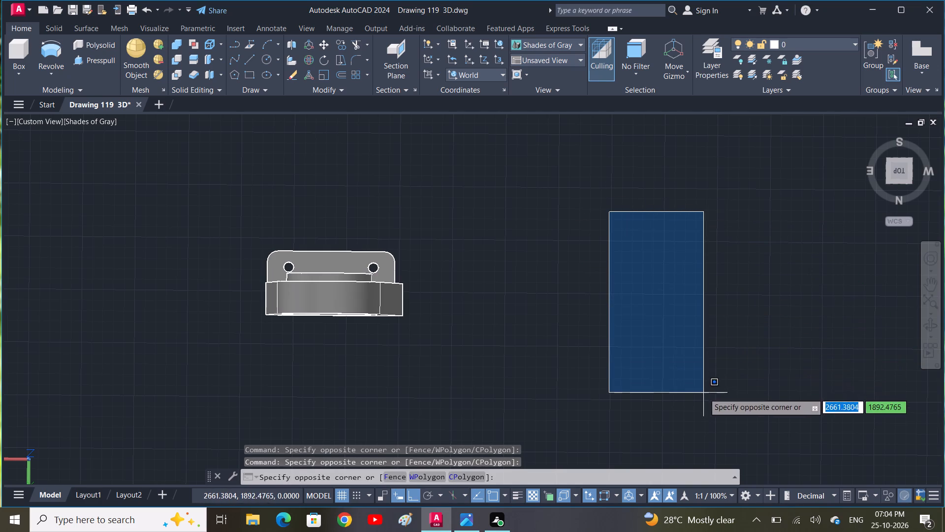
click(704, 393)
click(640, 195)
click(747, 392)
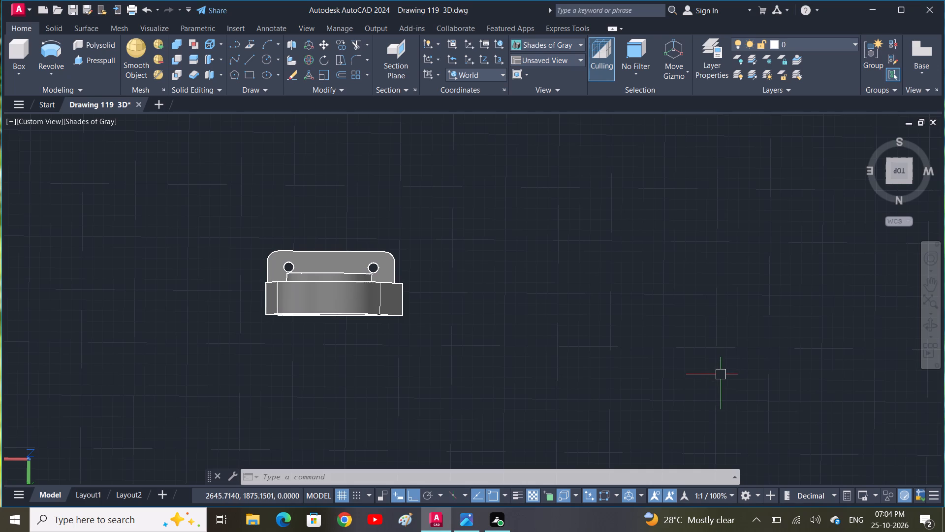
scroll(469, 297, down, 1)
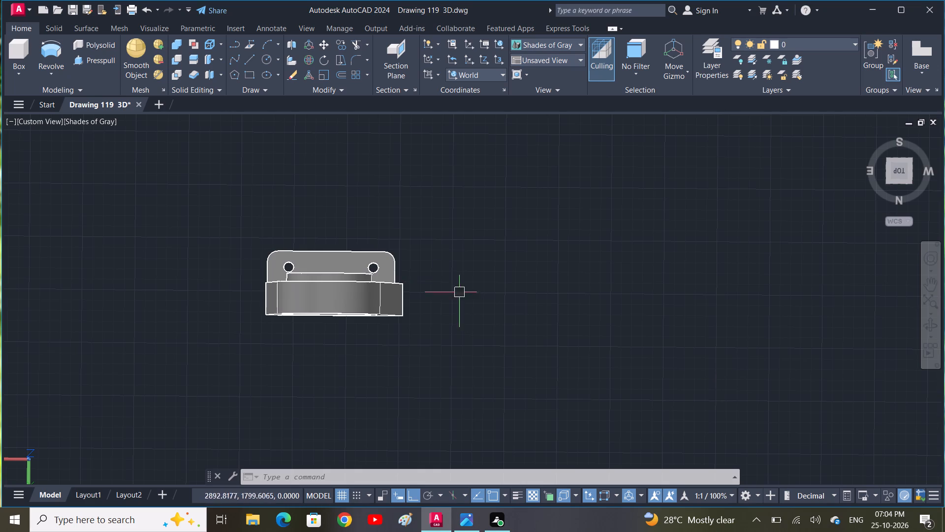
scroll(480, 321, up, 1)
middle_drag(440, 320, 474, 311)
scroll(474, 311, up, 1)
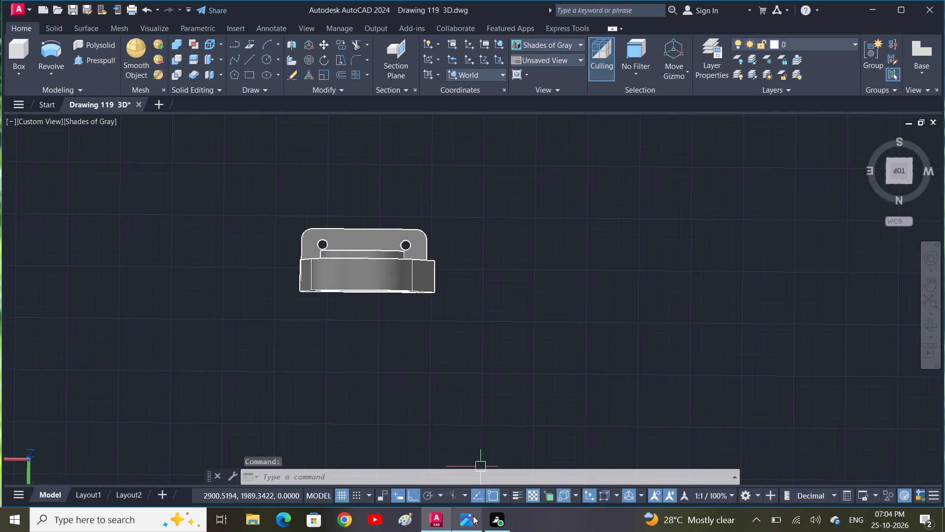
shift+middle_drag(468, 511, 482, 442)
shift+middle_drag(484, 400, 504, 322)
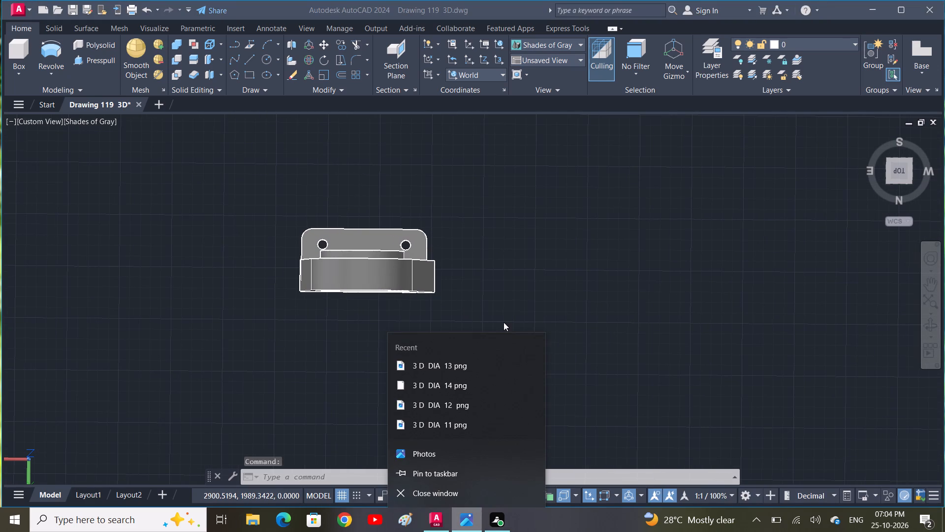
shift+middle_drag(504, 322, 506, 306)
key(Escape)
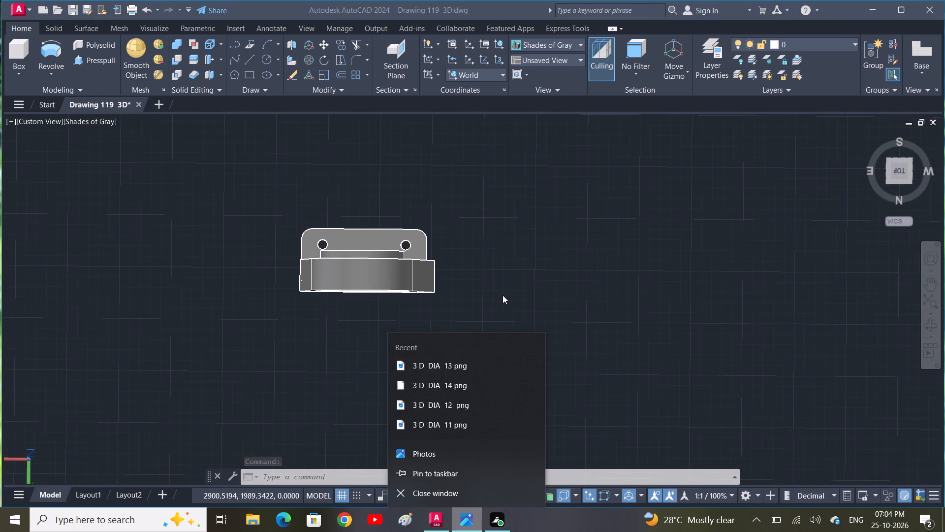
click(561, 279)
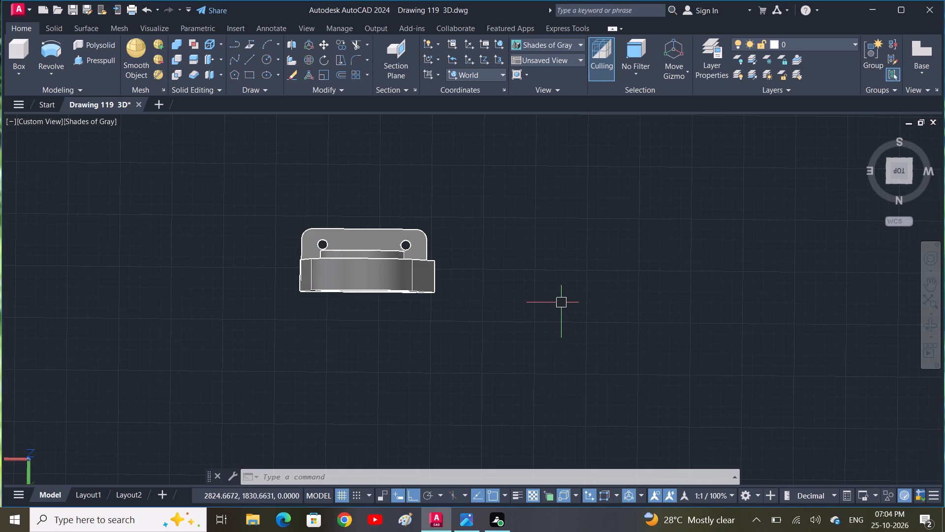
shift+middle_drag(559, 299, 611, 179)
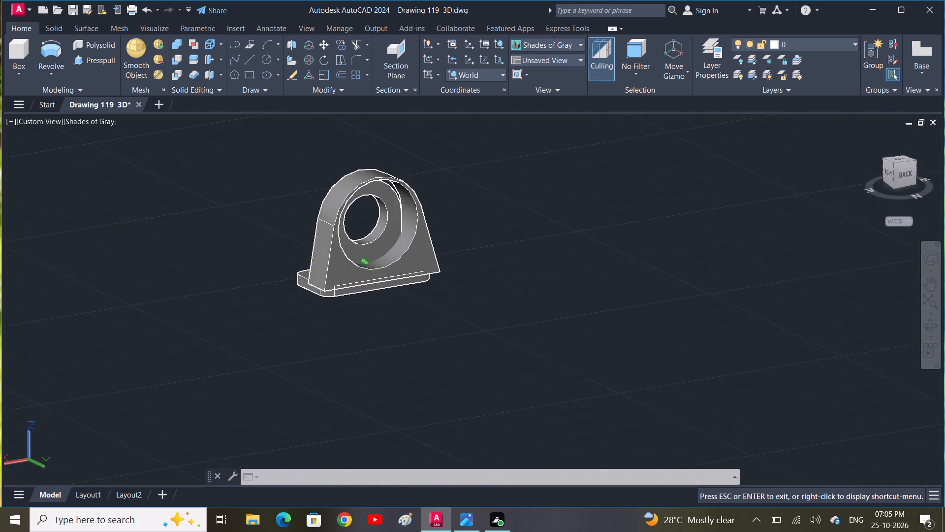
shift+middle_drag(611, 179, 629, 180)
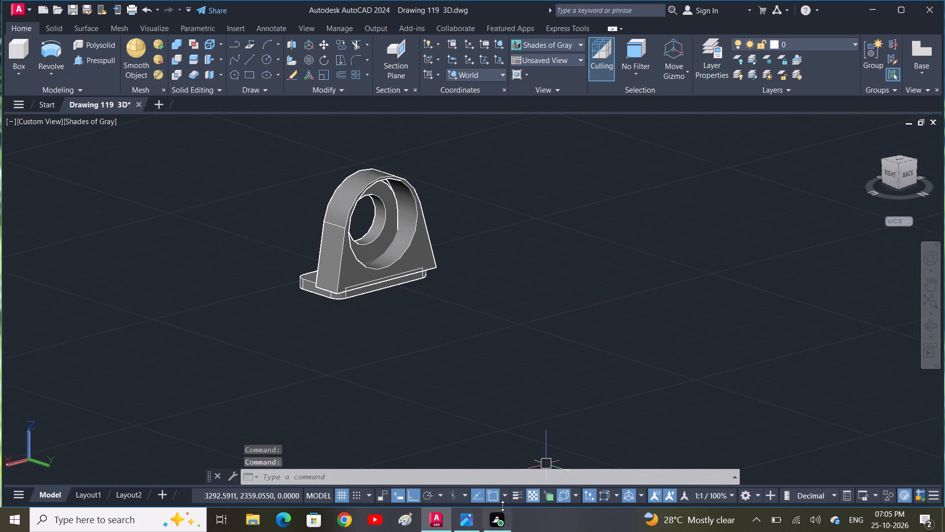
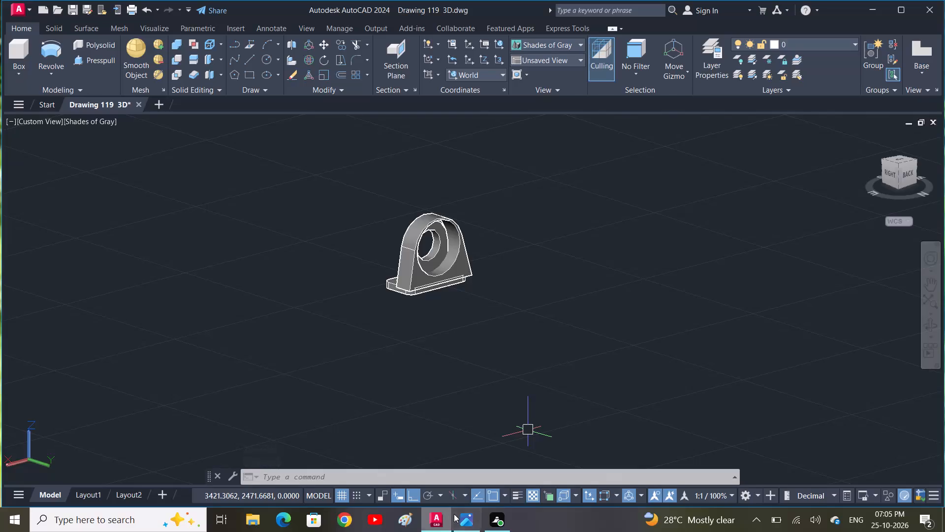
Save the Drawing 119 3D file with the finished bracket.
key(ctrl+s)
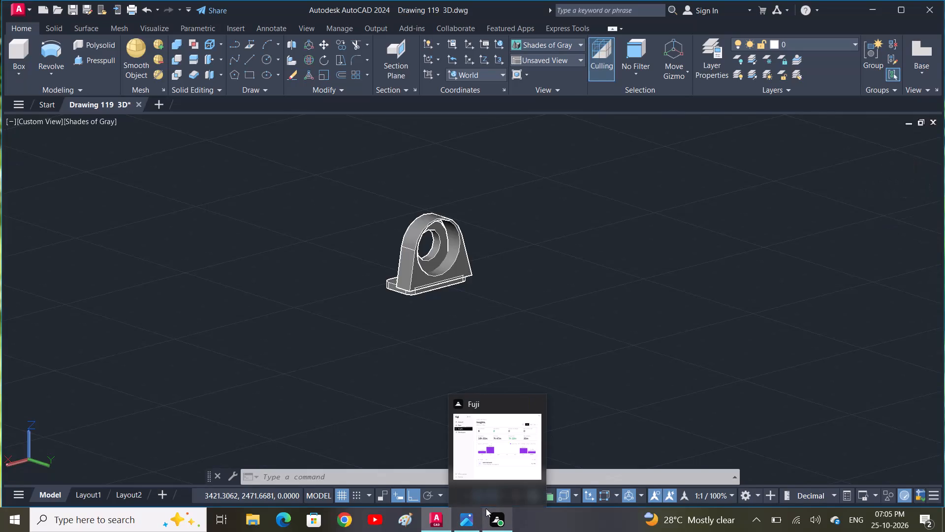
click(544, 339)
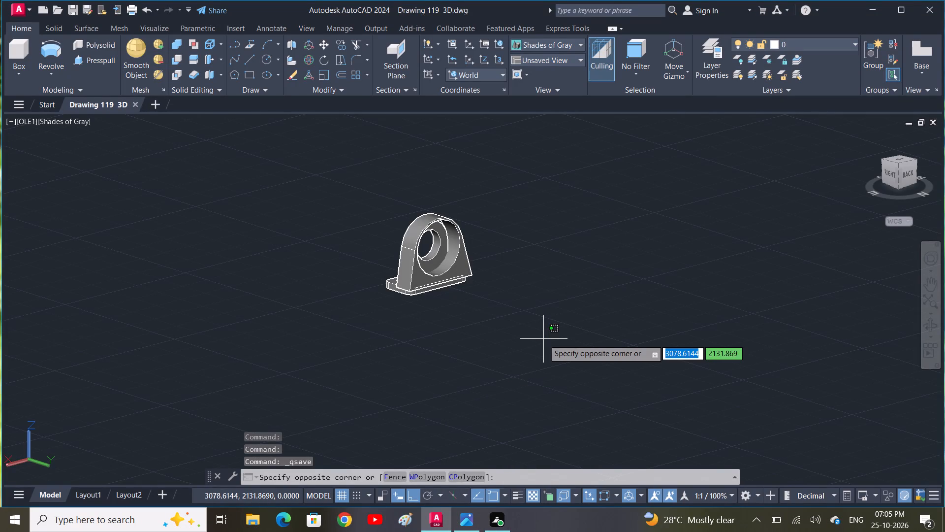
key(ctrl+s)
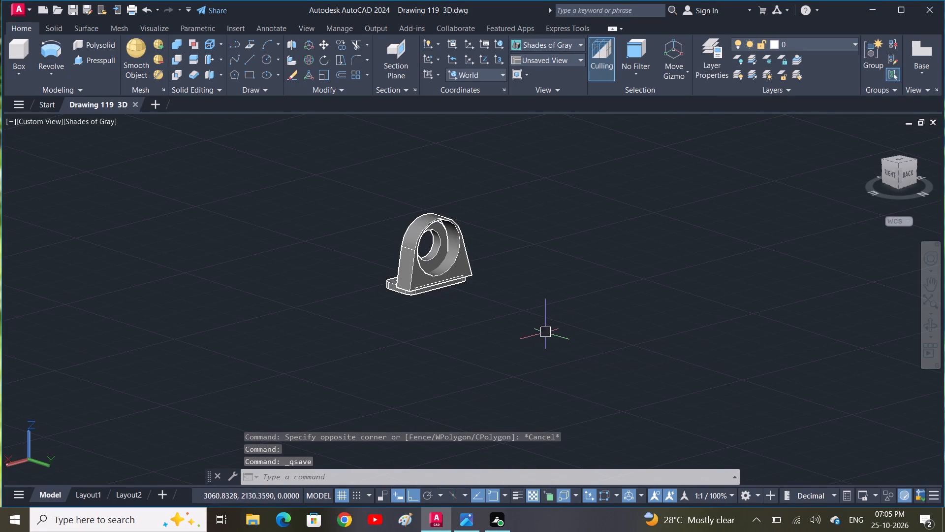